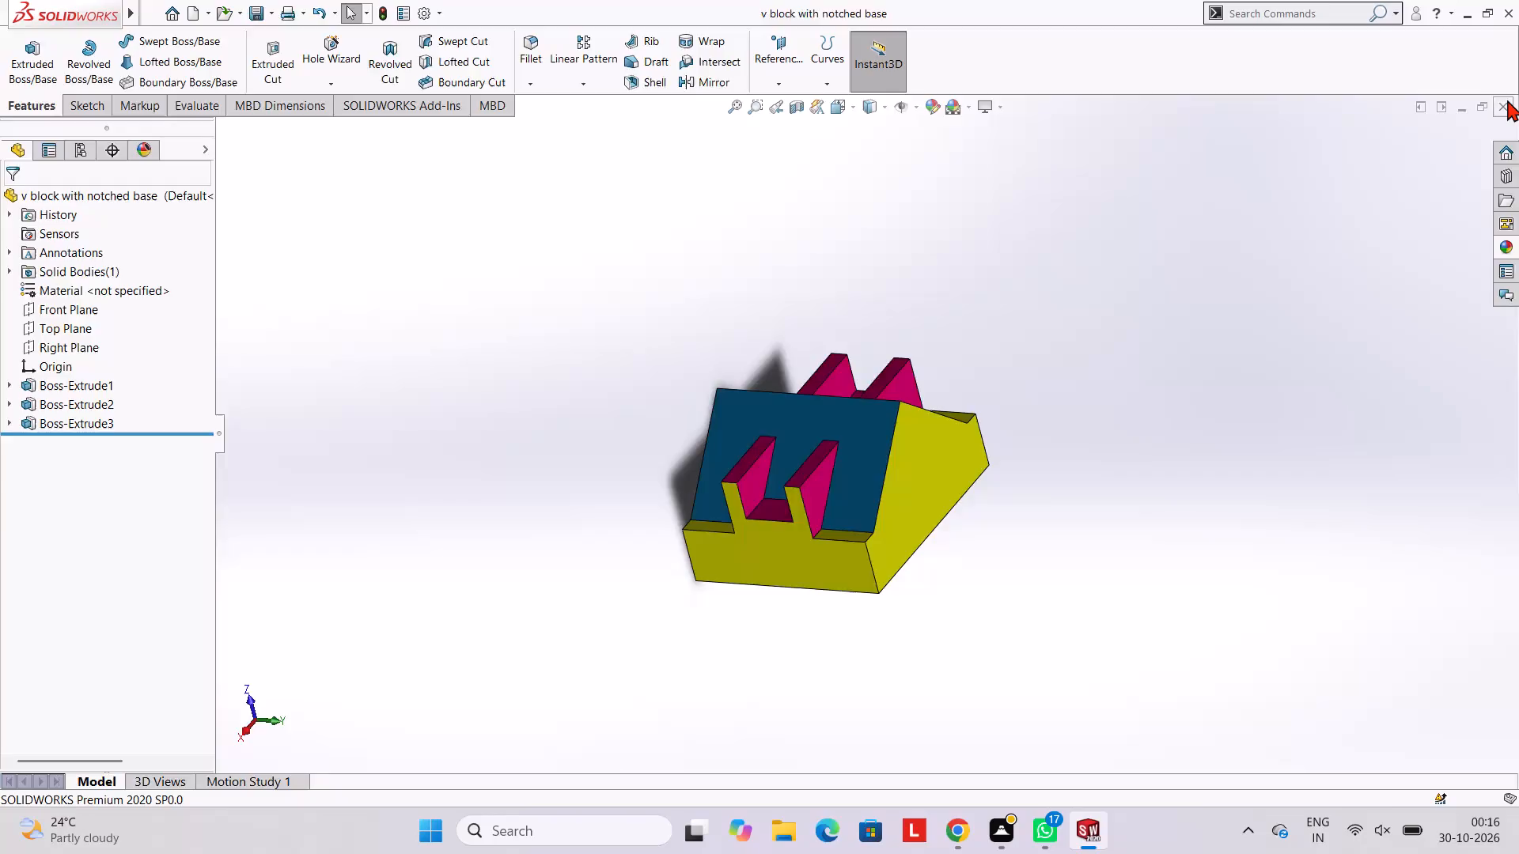
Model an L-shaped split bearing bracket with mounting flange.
Create a new part document.
click(191, 13)
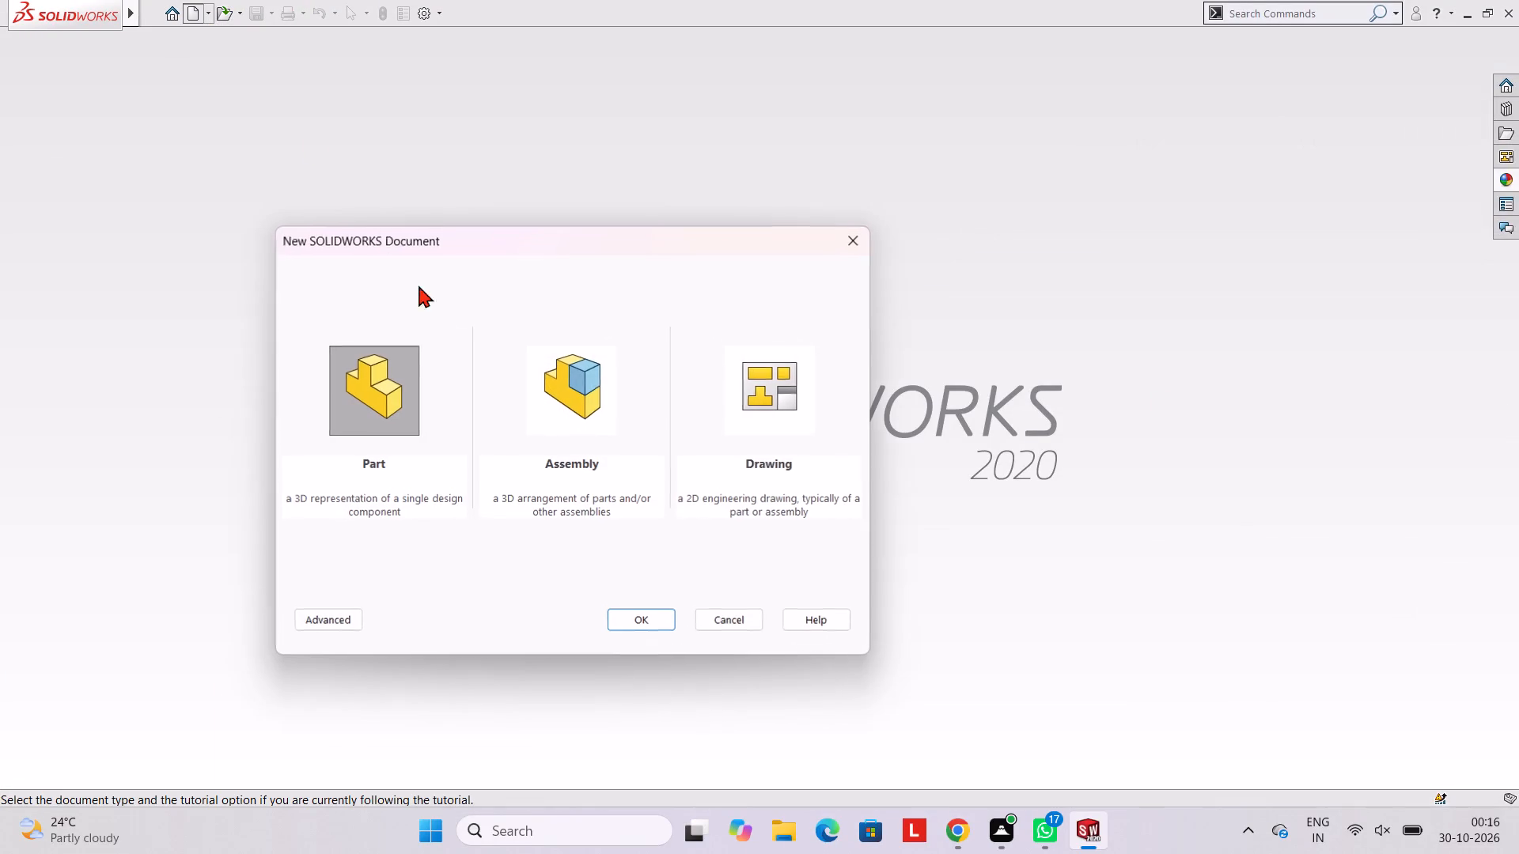
click(642, 619)
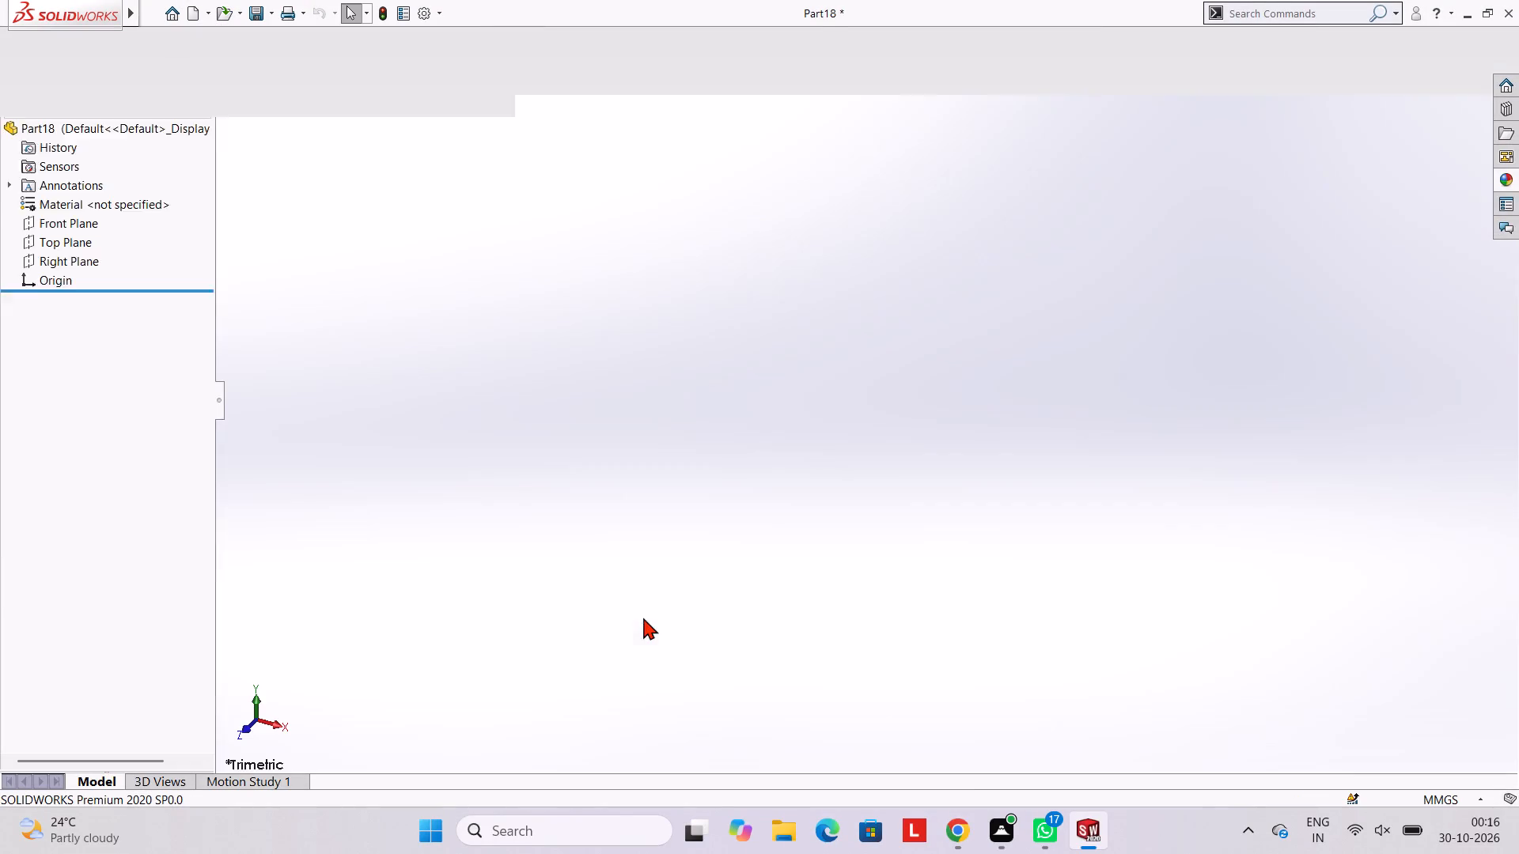
Start a sketch on the Front Plane and draw a 60 mm horizontal line from the origin along positive X.
click(73, 289)
click(92, 266)
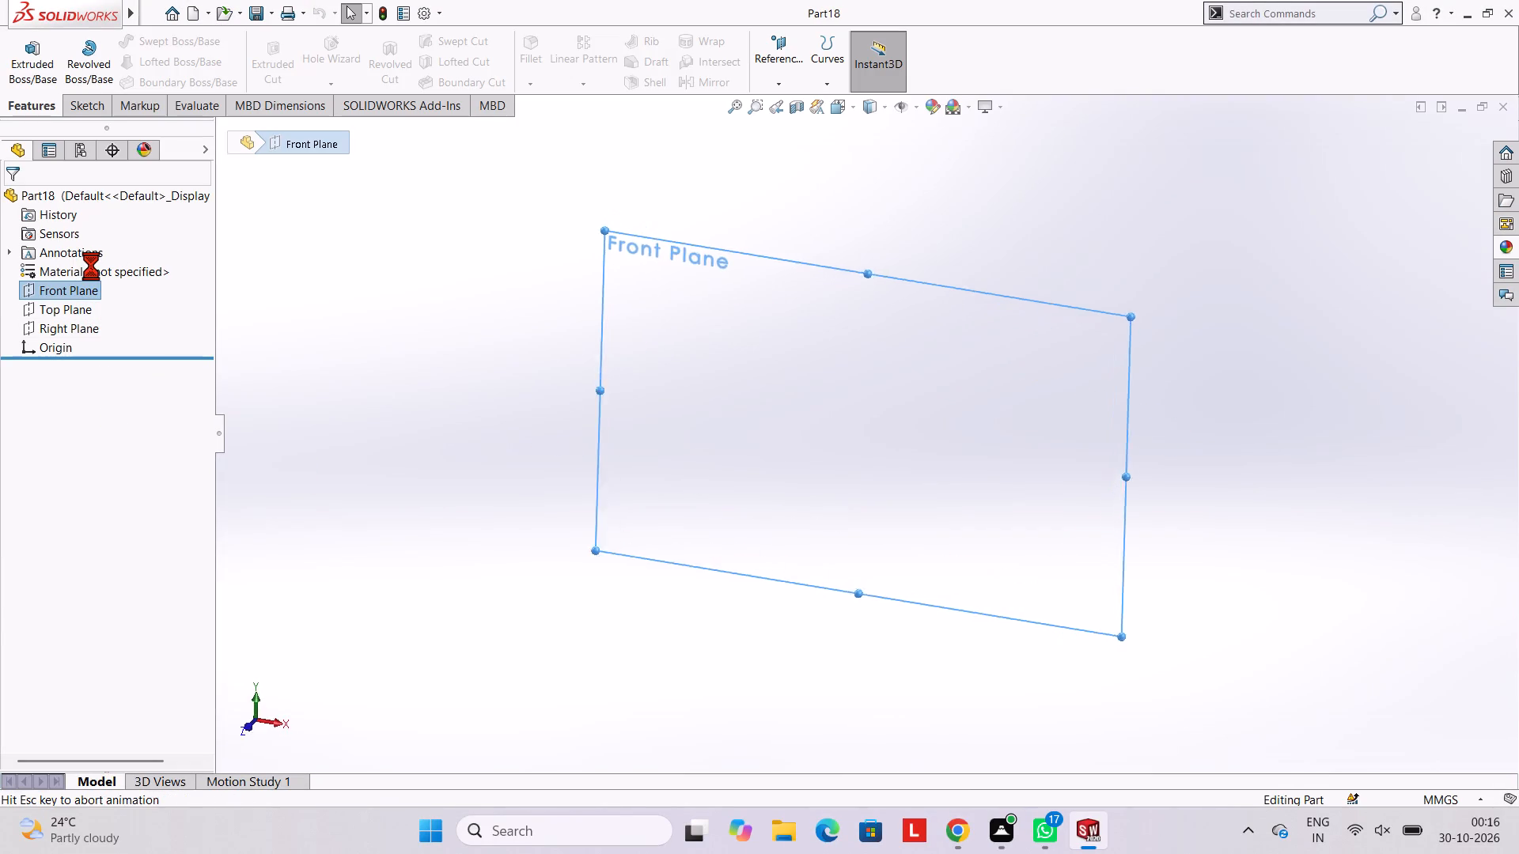
click(656, 340)
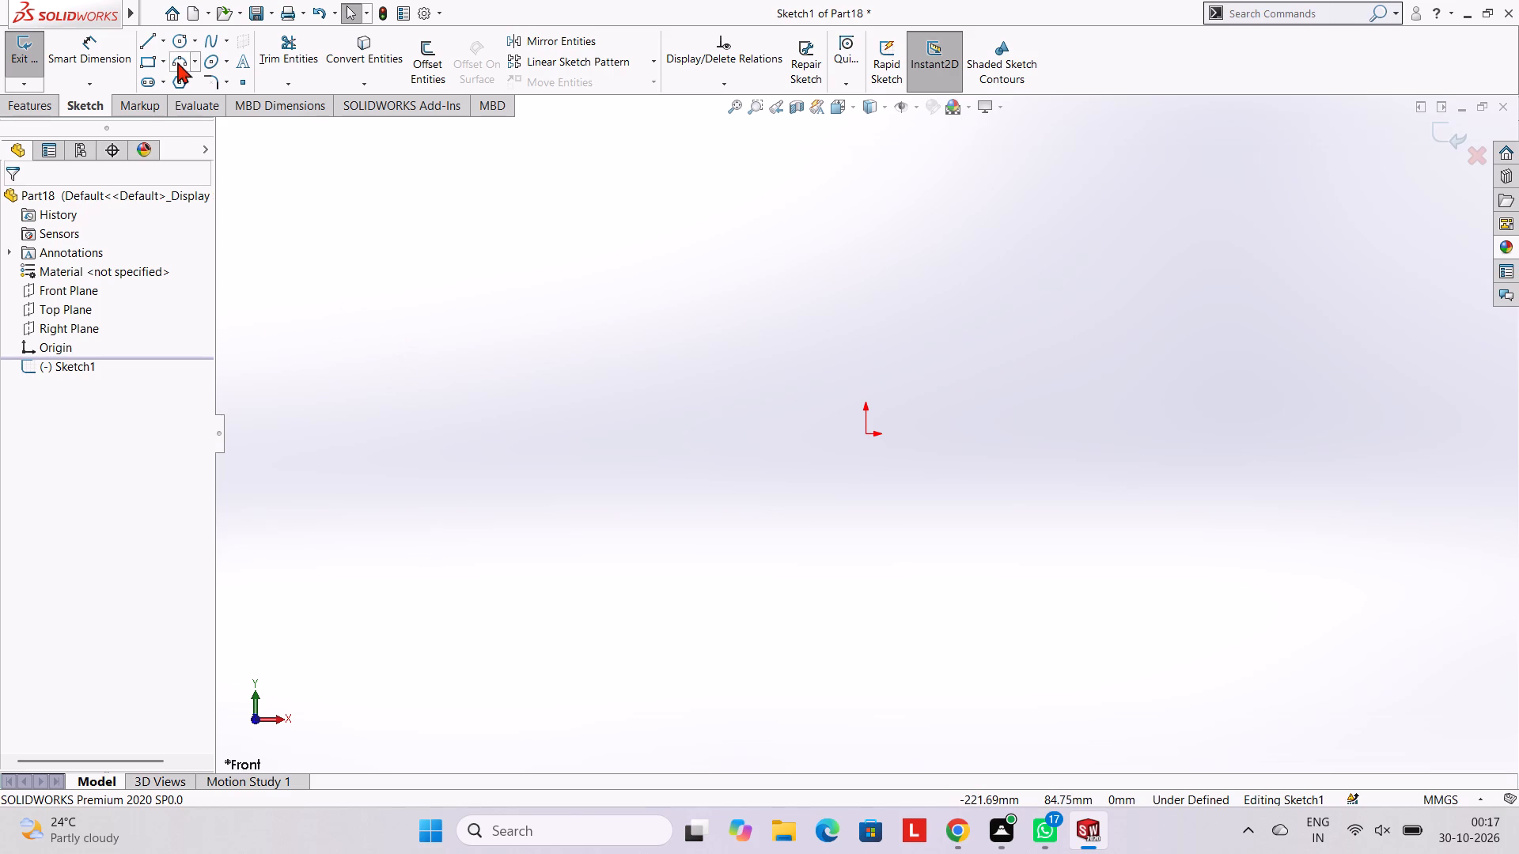
click(153, 42)
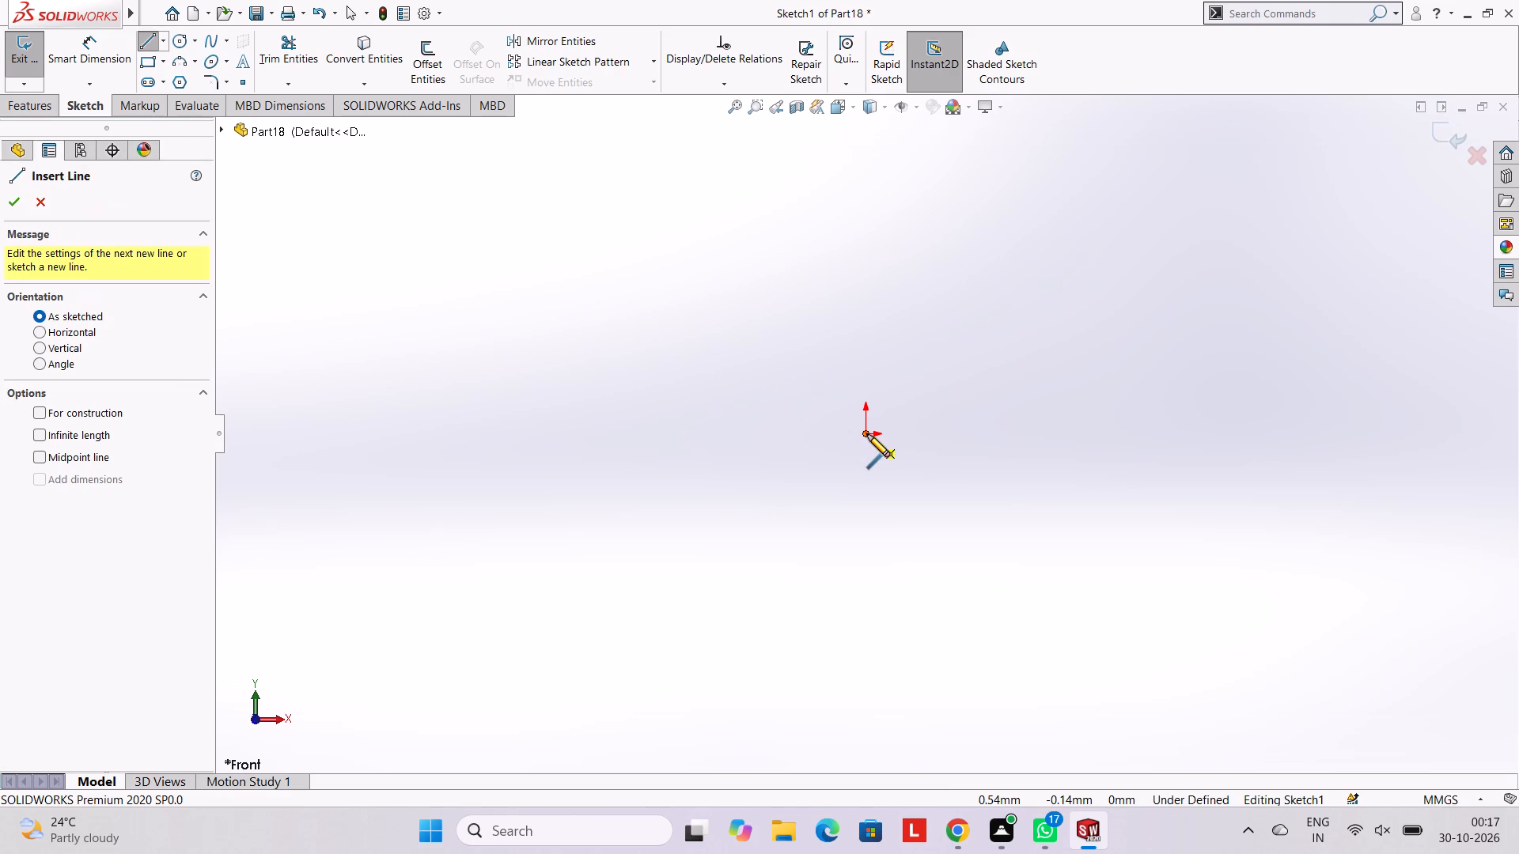
click(867, 434)
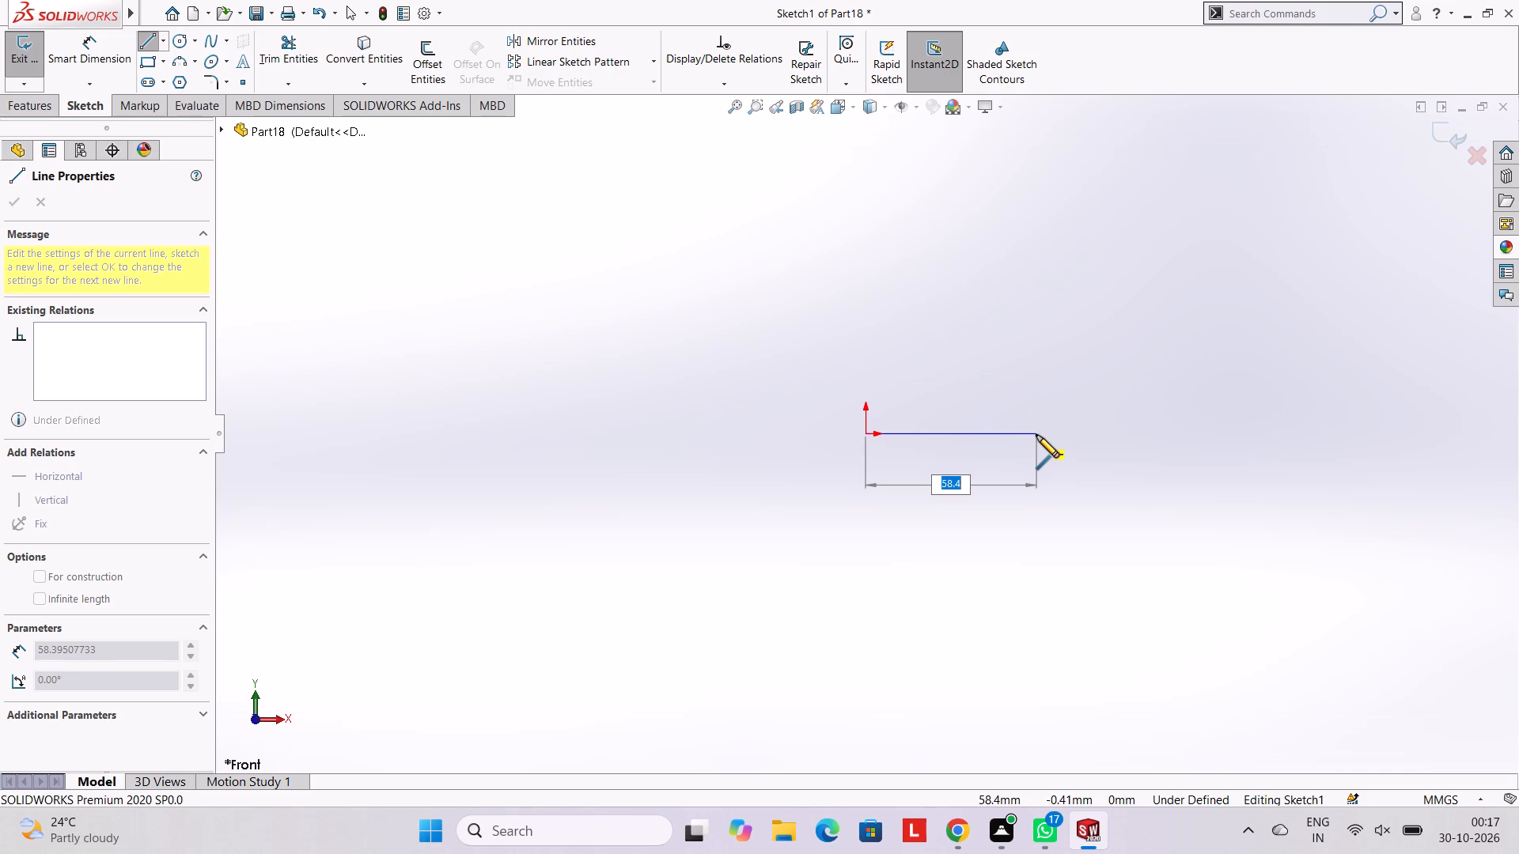
text(60)
key(Return)
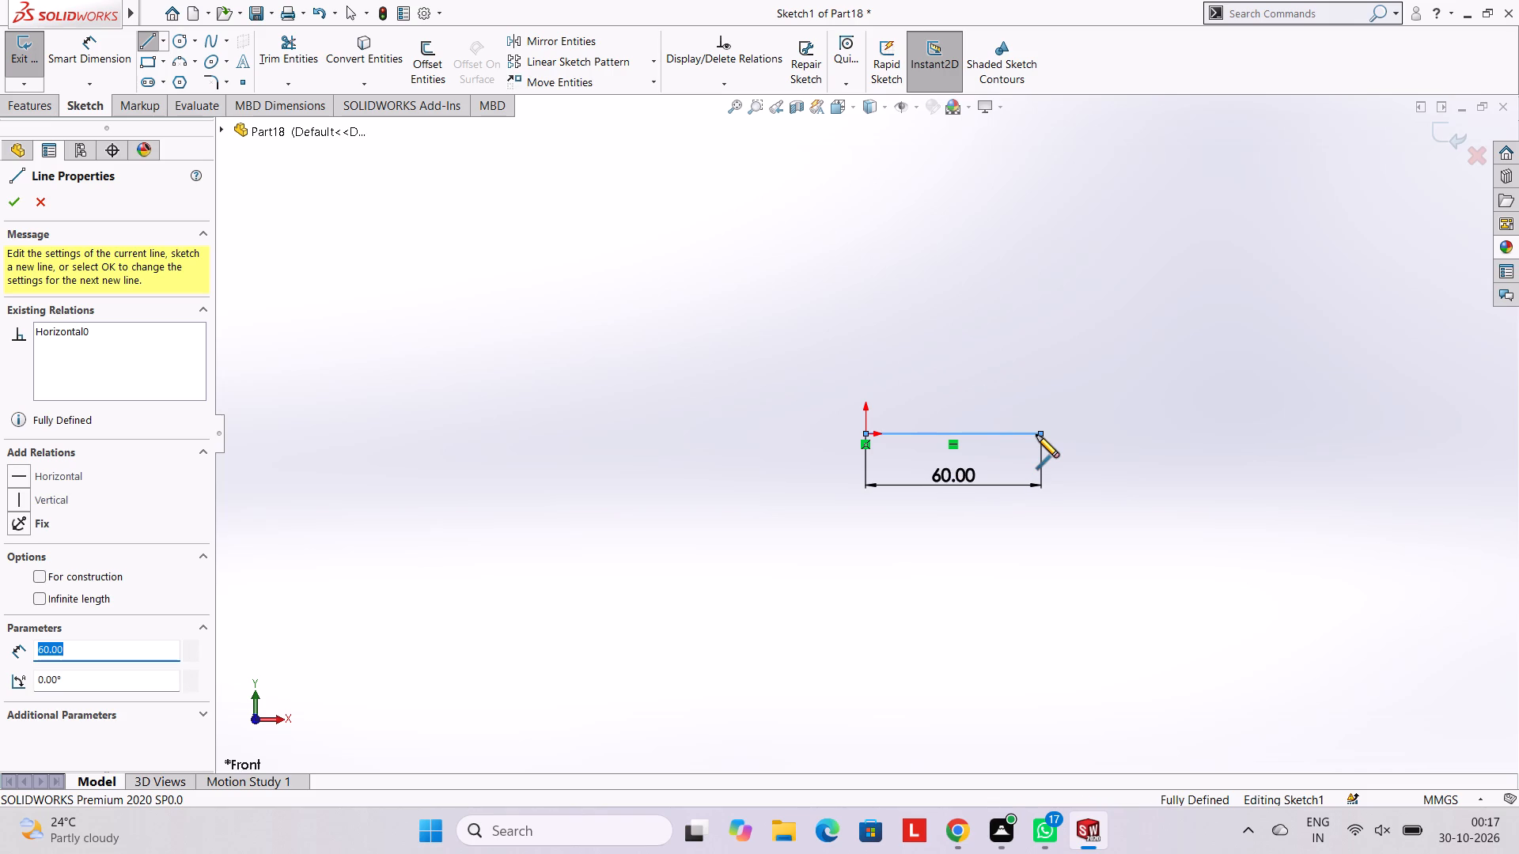
key(Escape)
key(Escape)
key(Escape)
Complete the rectangle below the 60 mm line with a 32 mm vertical side, a bottom edge and a closing side to the origin.
click(152, 37)
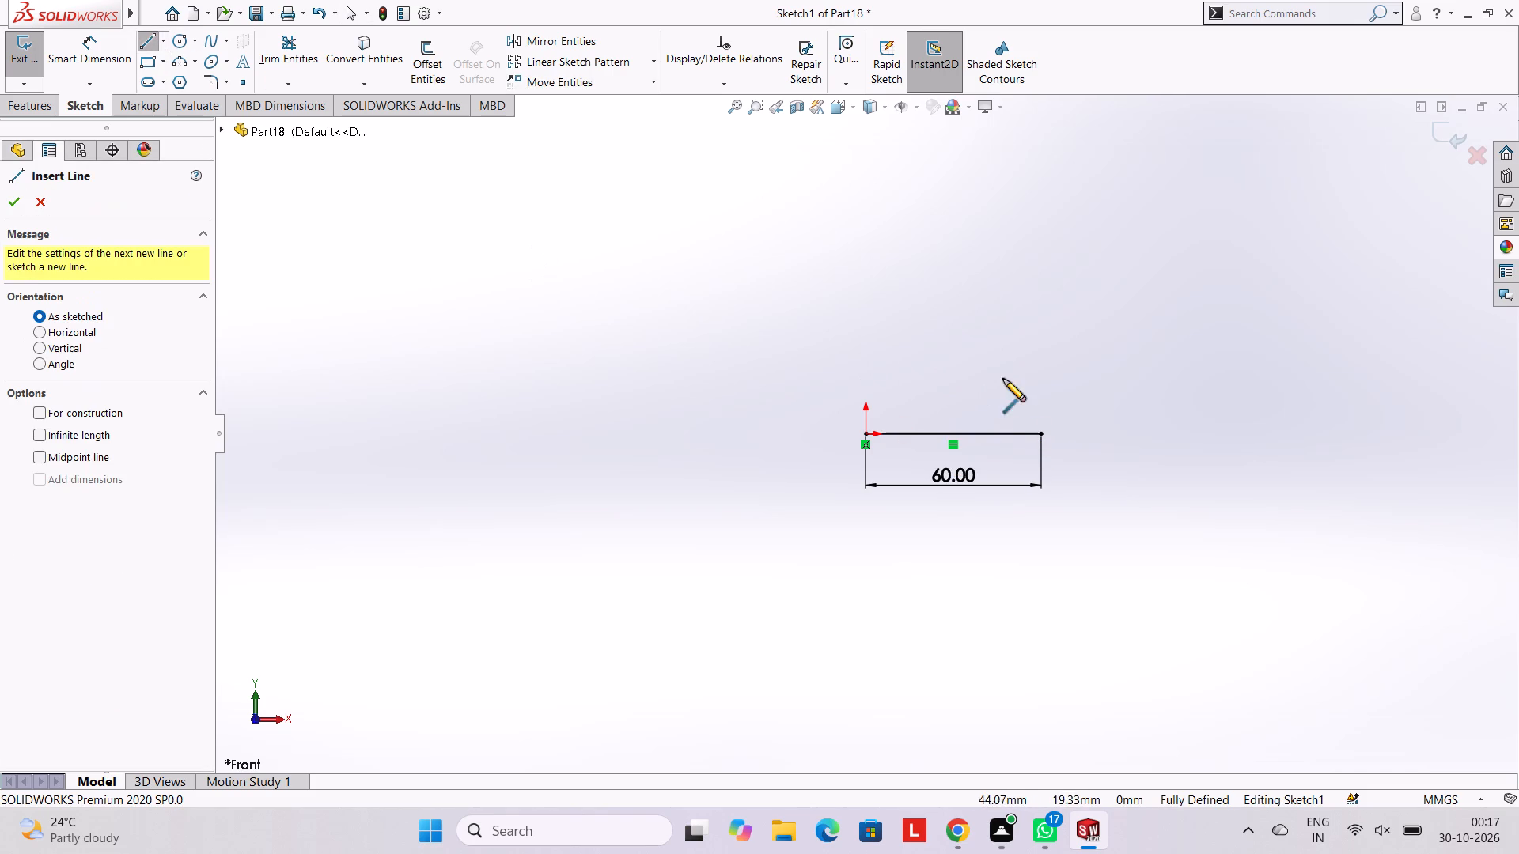
click(1044, 433)
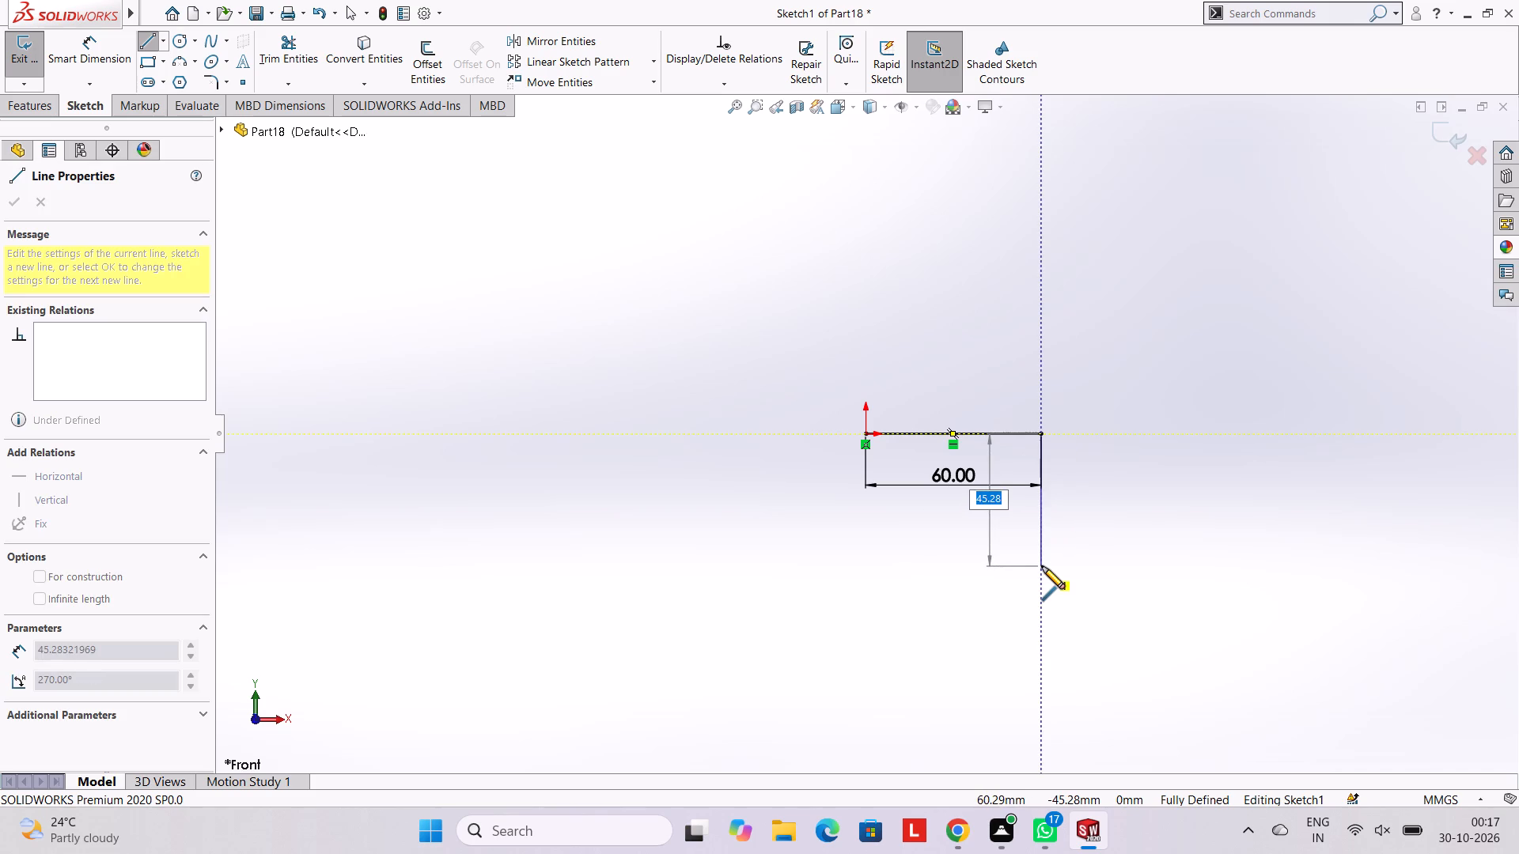
text(32)
key(Return)
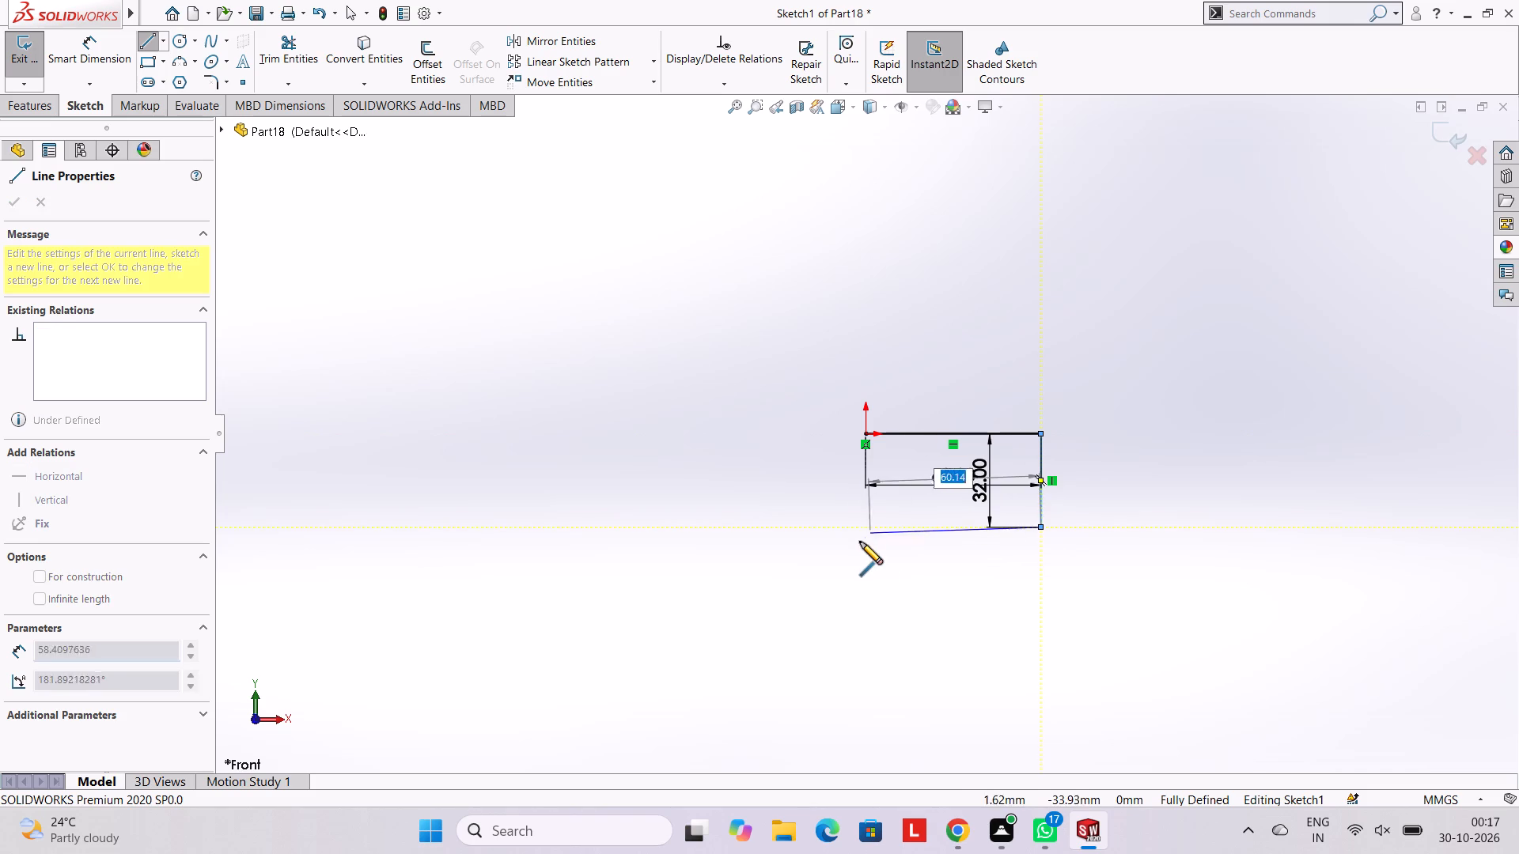
click(866, 528)
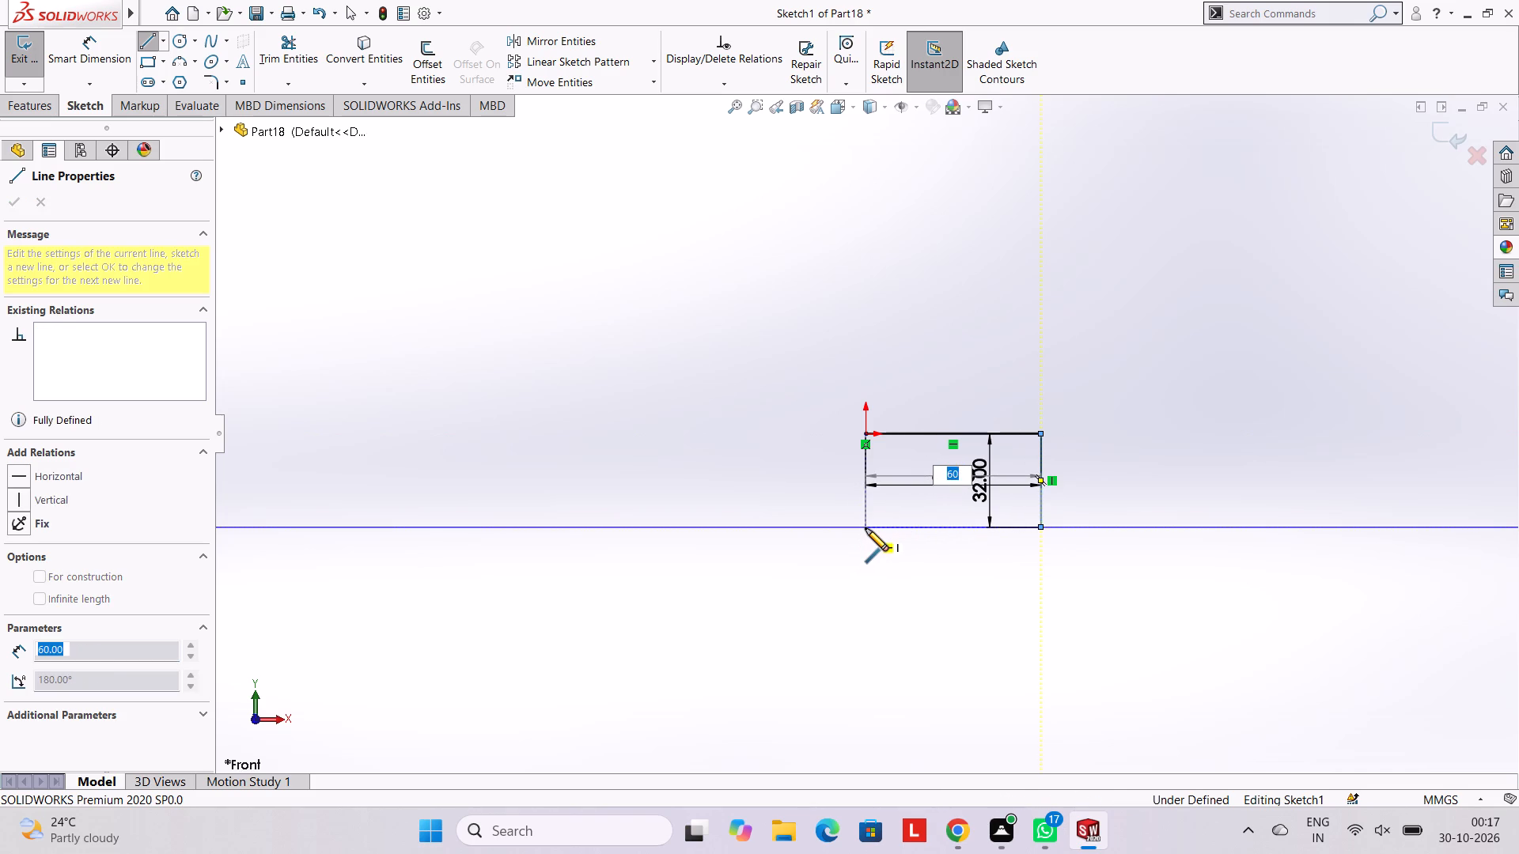
click(863, 435)
key(Escape)
key(Escape)
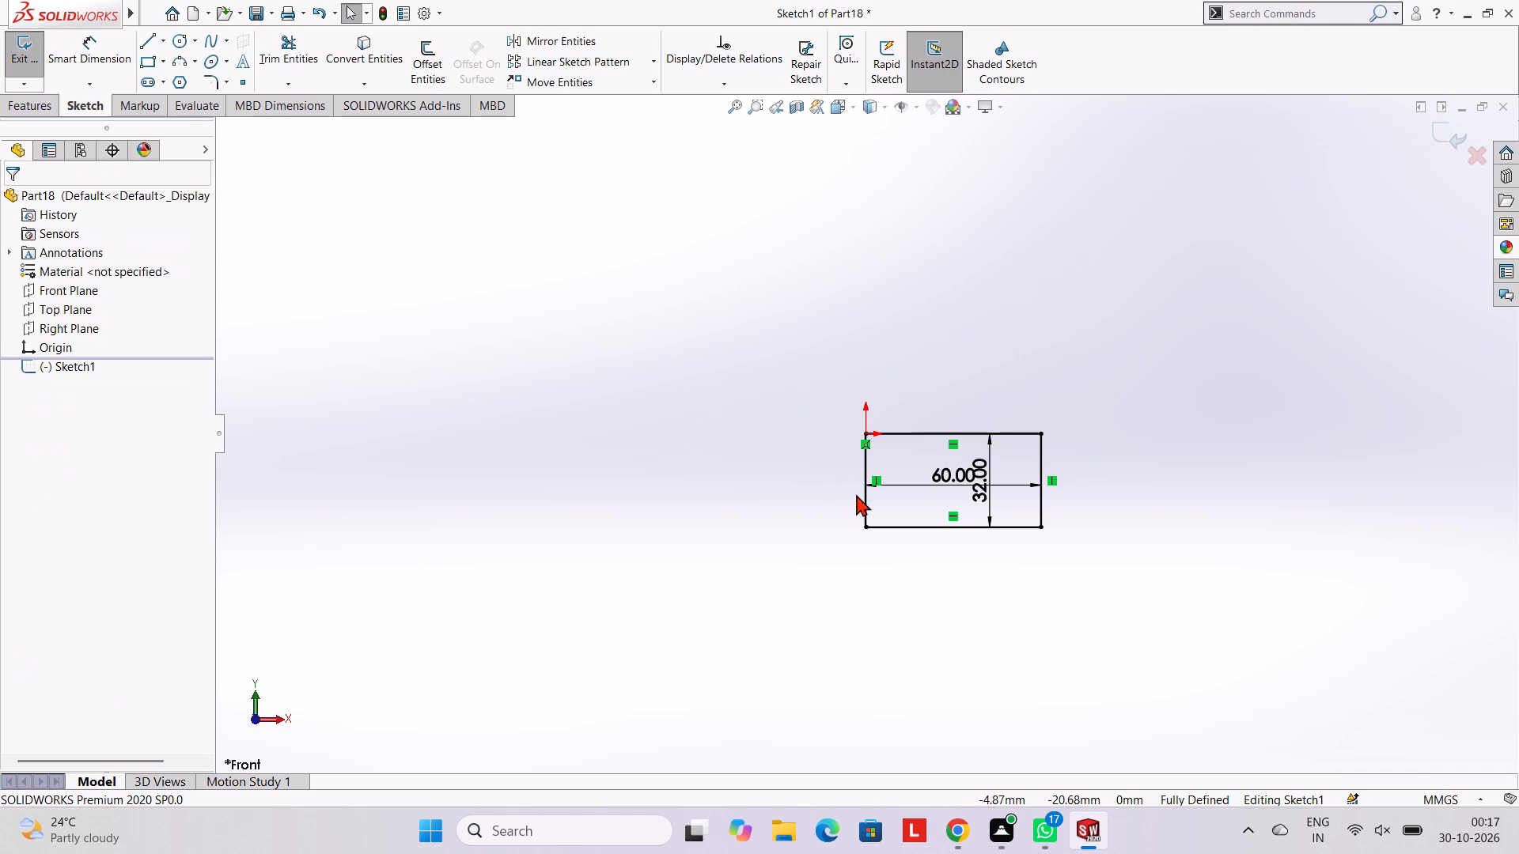
Extrude the rectangle as a blind boss 44 mm deep in the reversed direction, behind the sketch plane.
click(42, 102)
click(42, 62)
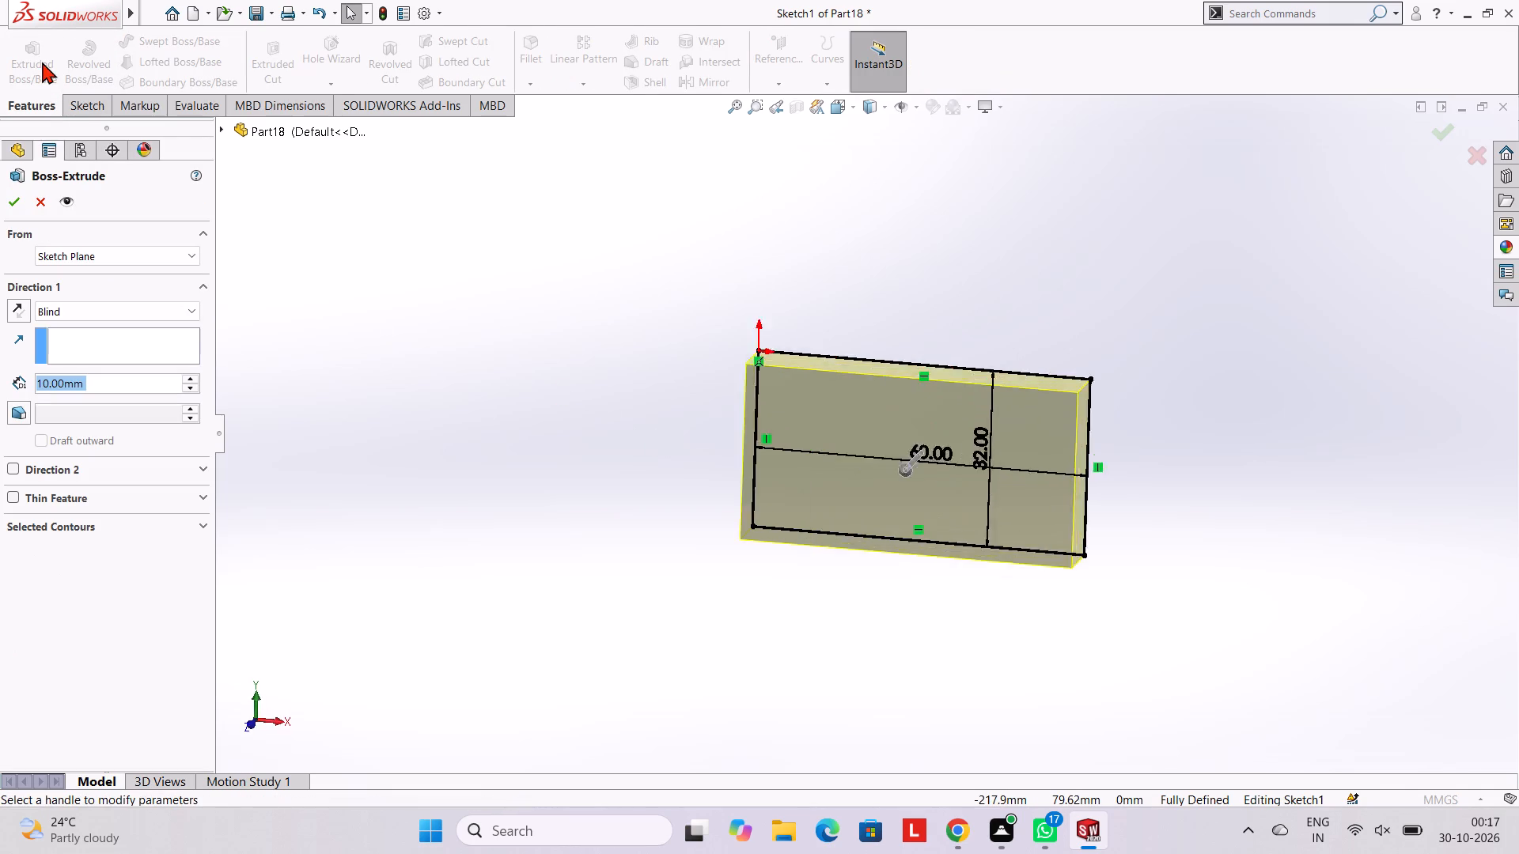
click(24, 307)
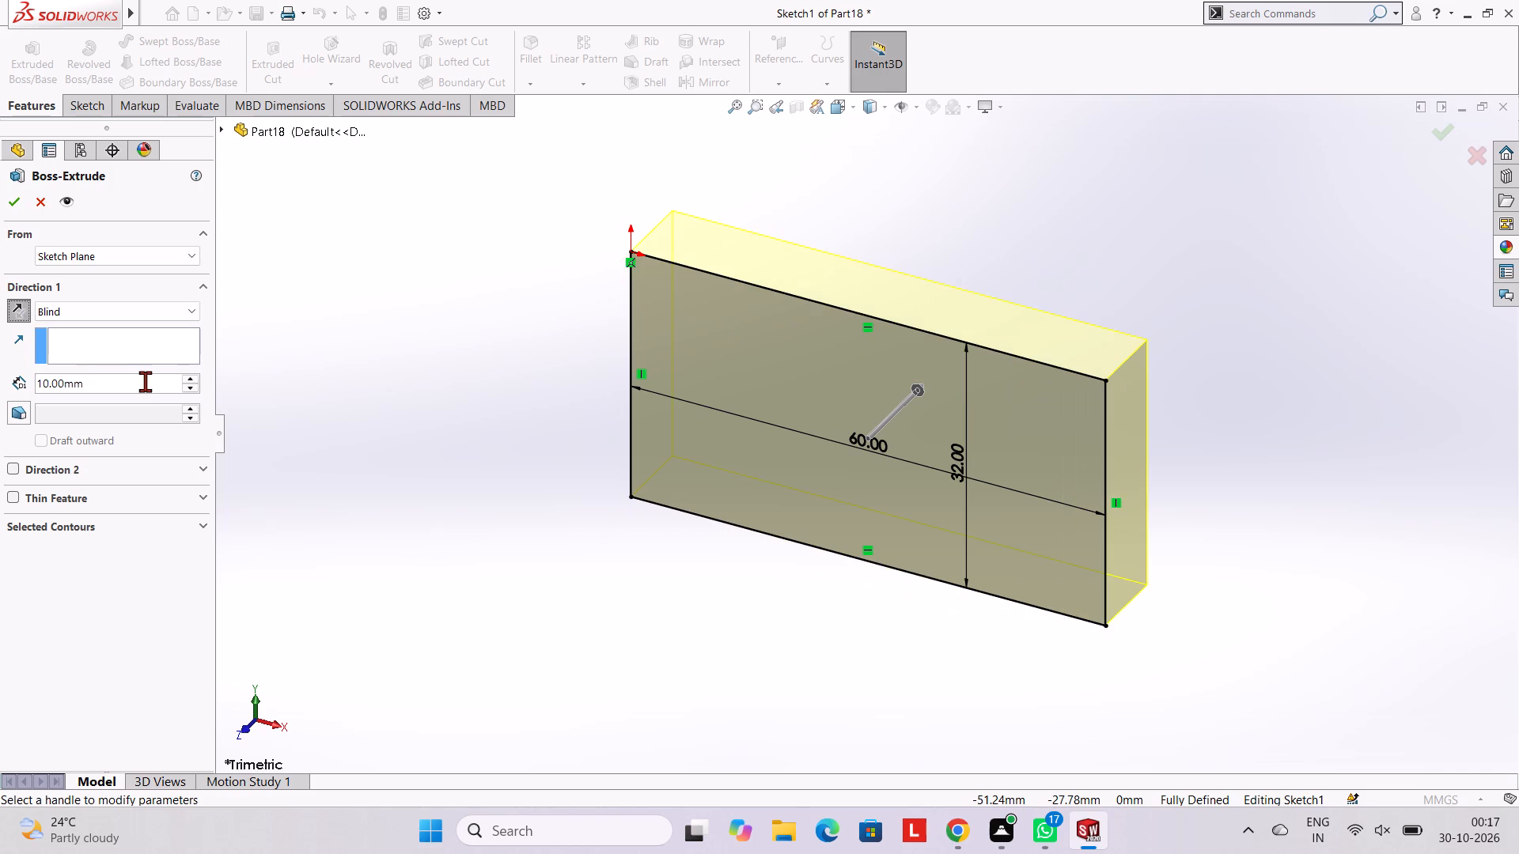
click(134, 388)
click(24, 312)
click(24, 312)
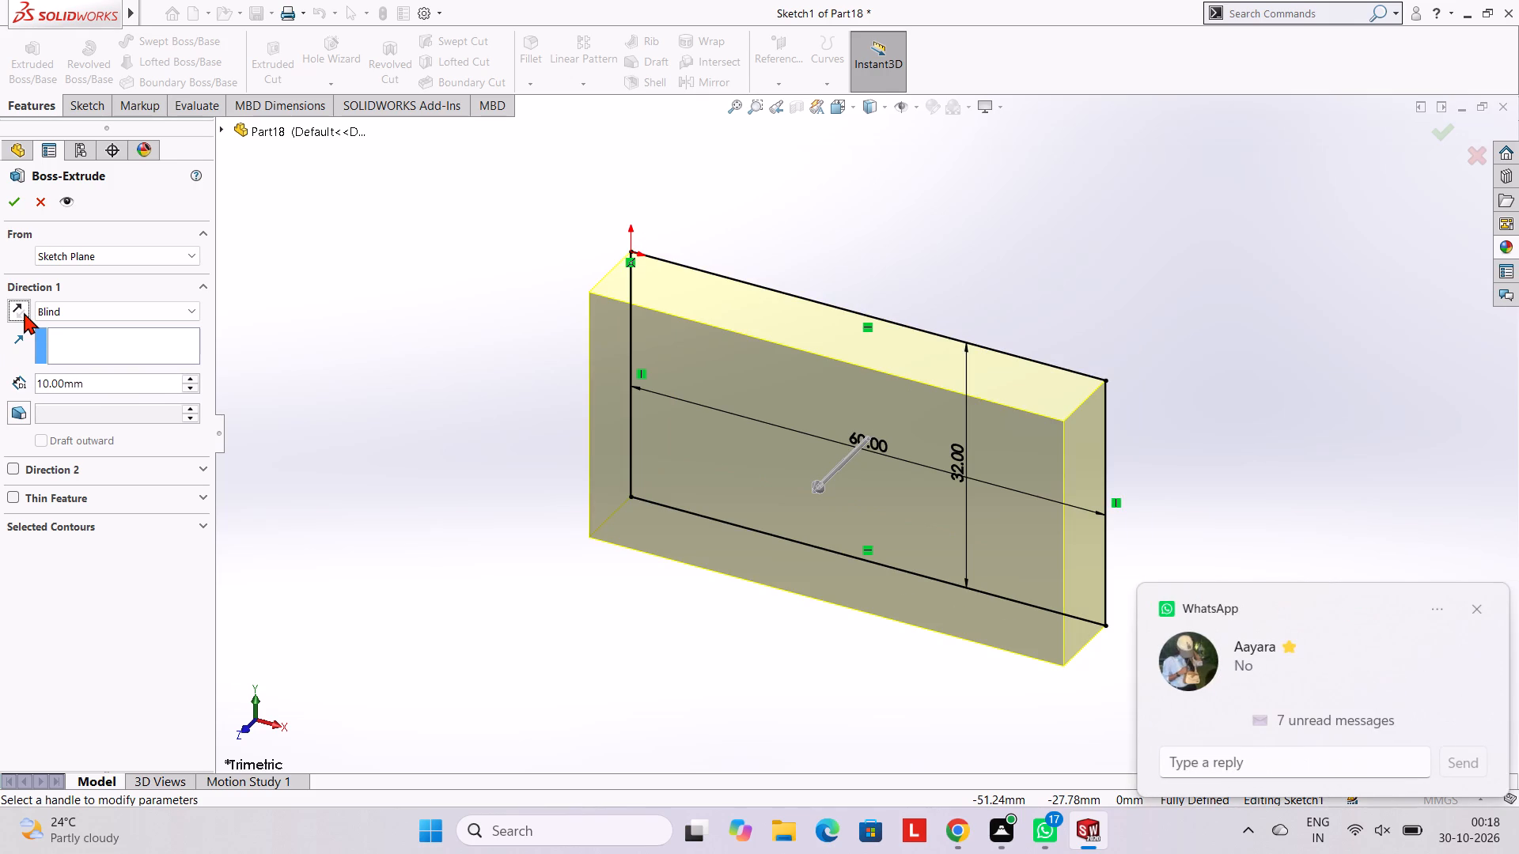
click(17, 315)
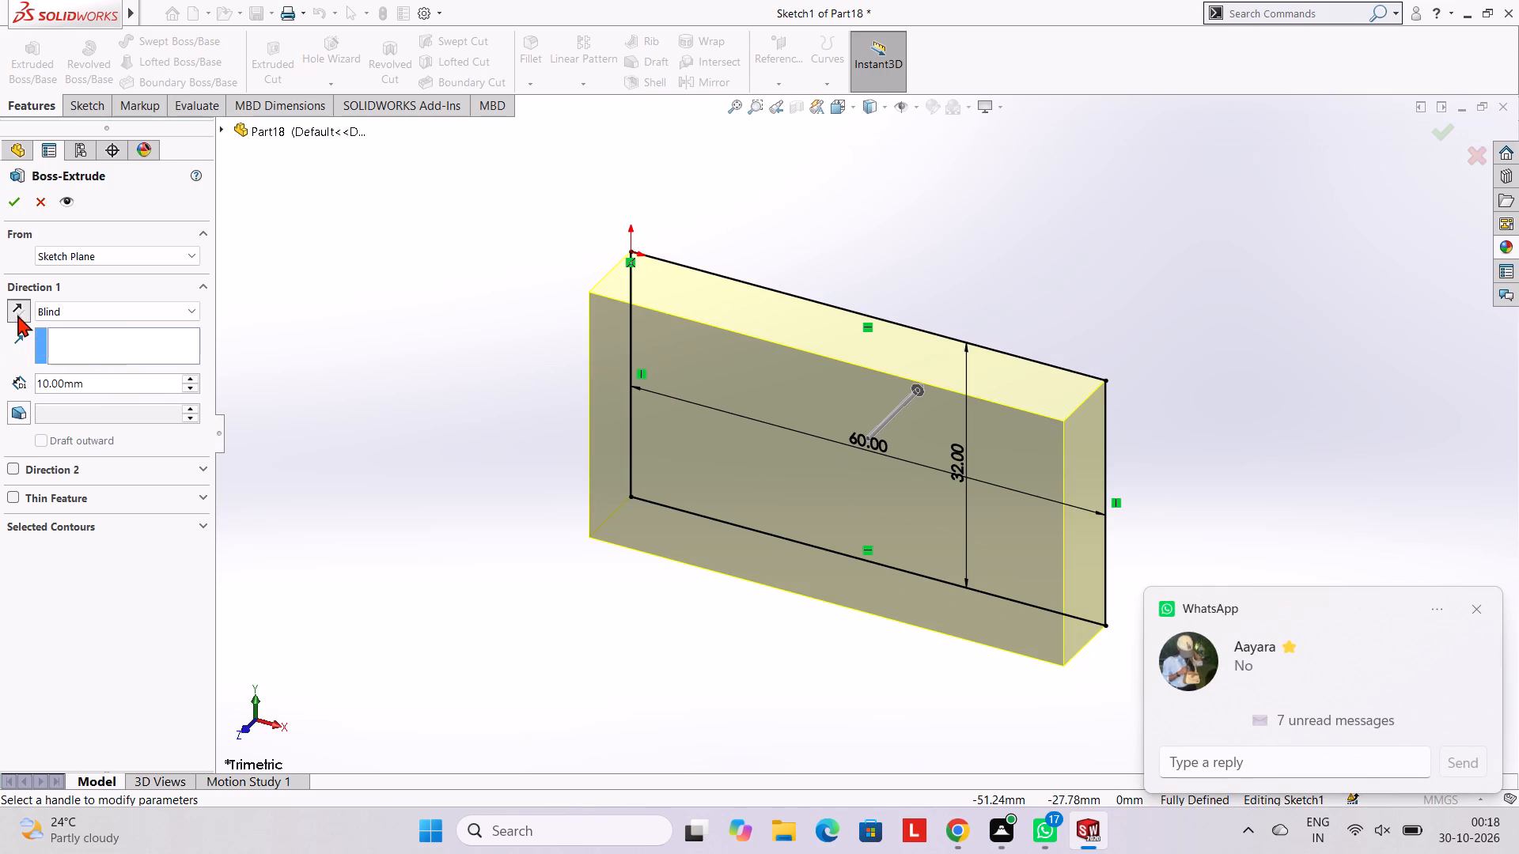
click(114, 395)
click(114, 384)
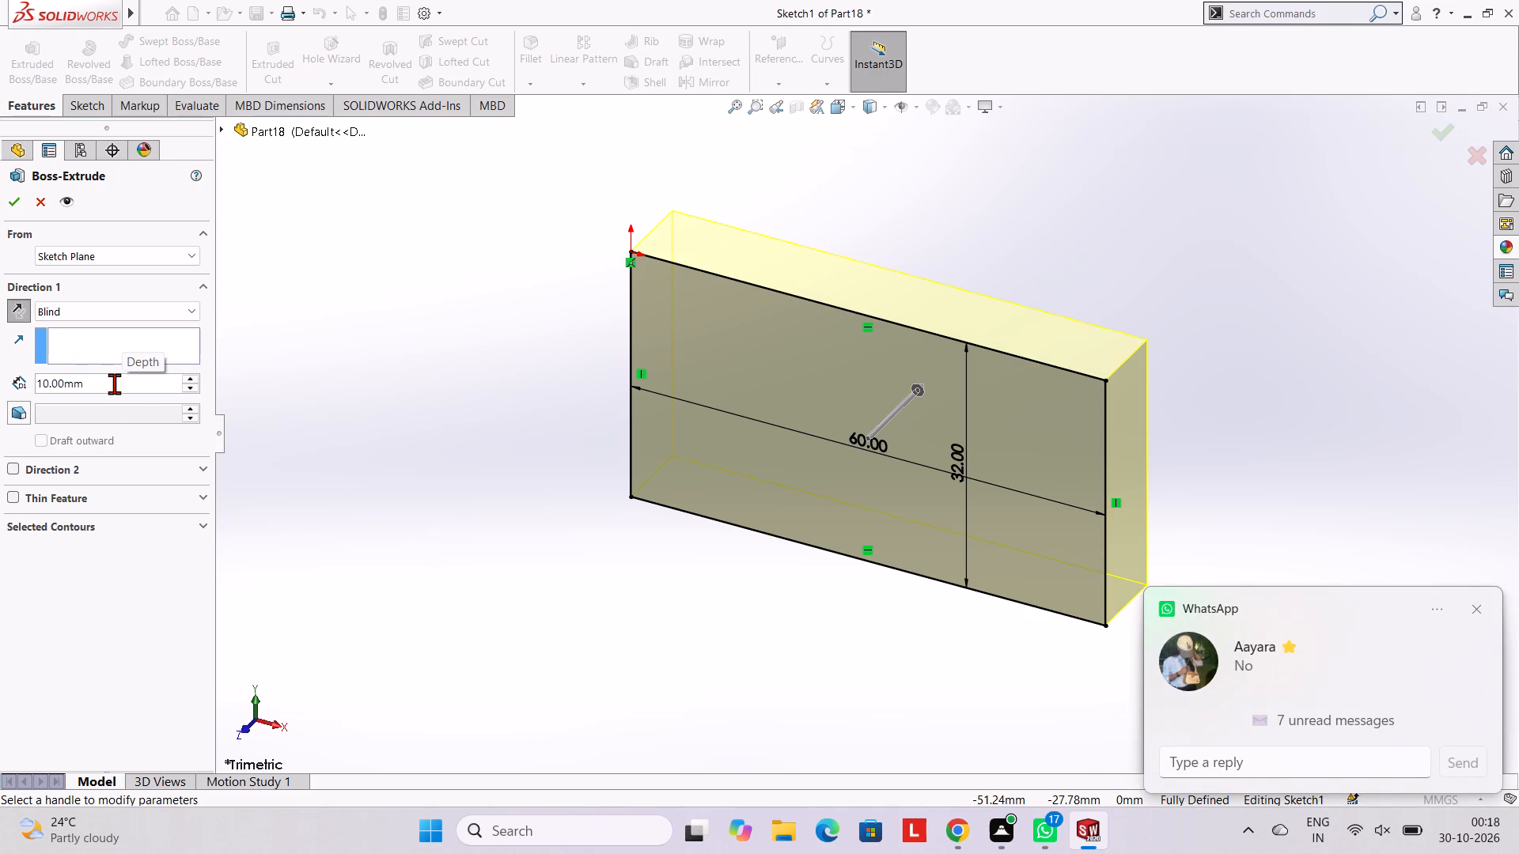
key(BackSpace)
key(BackSpace)
key(BackSpace)
key(BackSpace)
key(BackSpace)
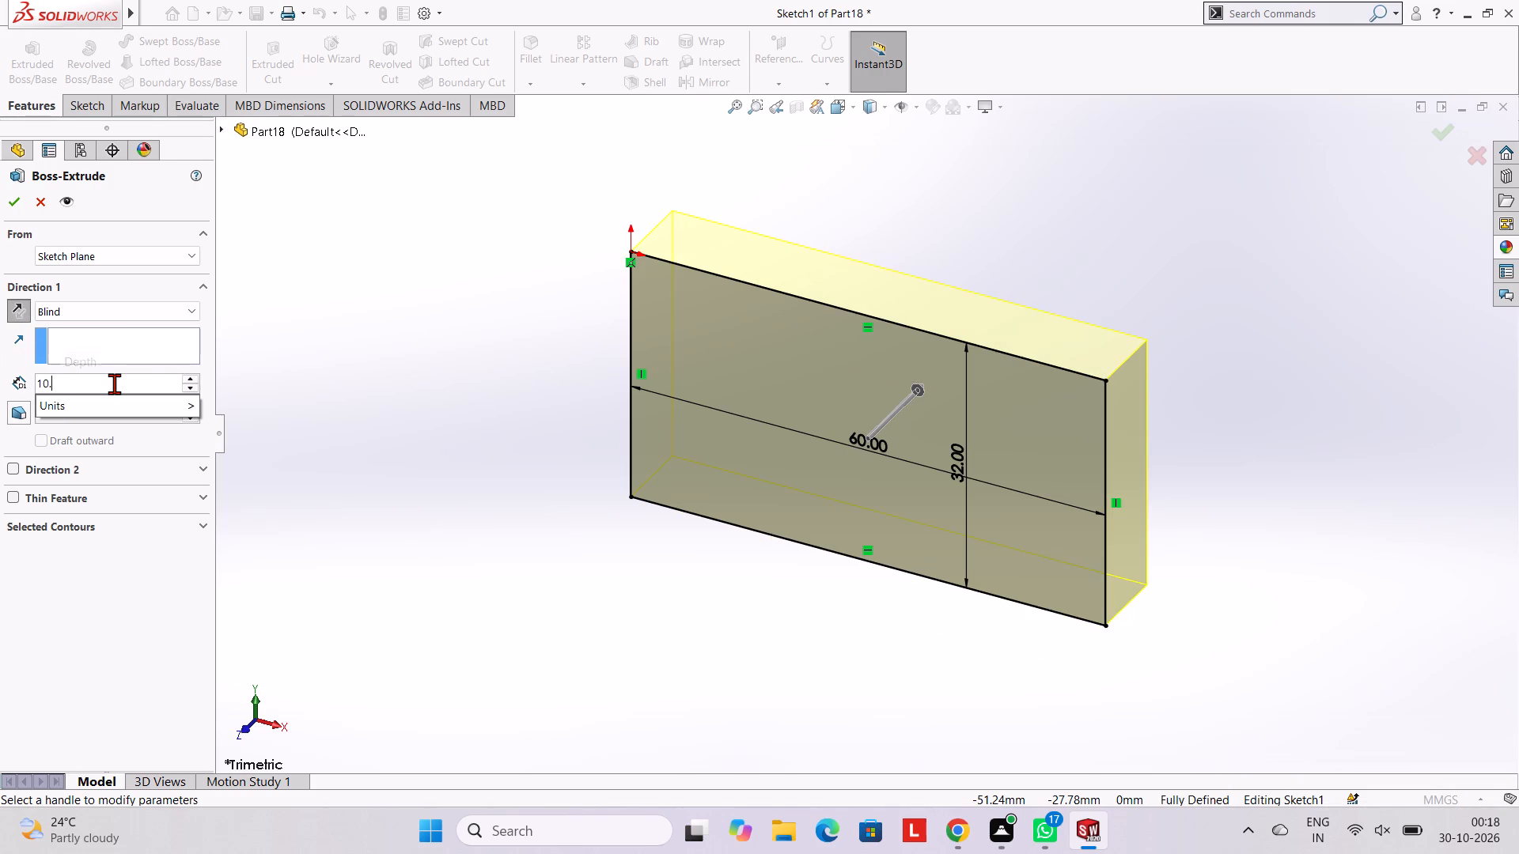
key(BackSpace)
key(BackSpace)
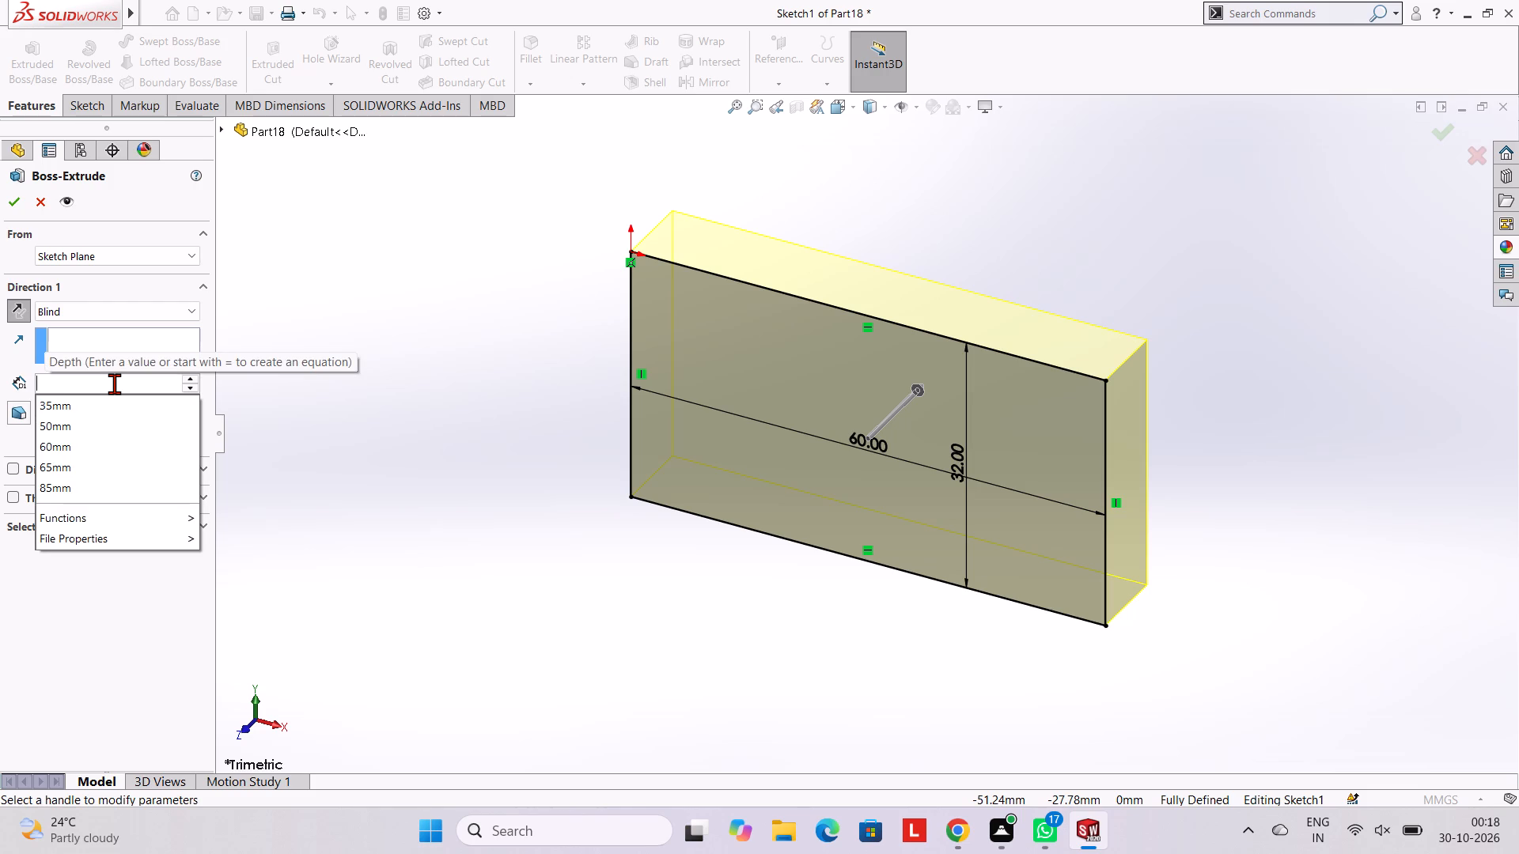
text(44)
key(Return)
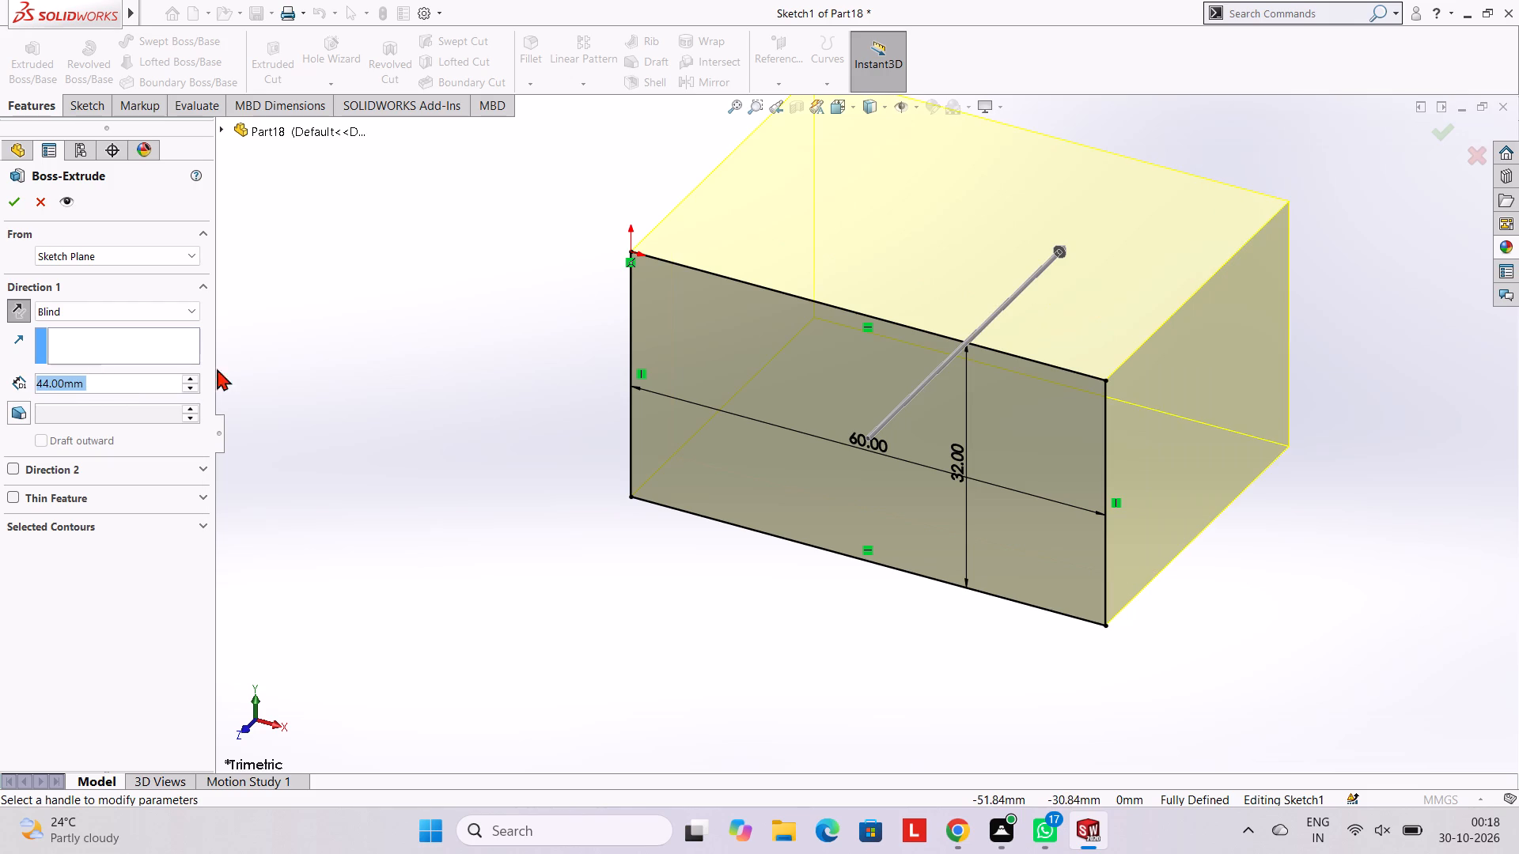
click(8, 209)
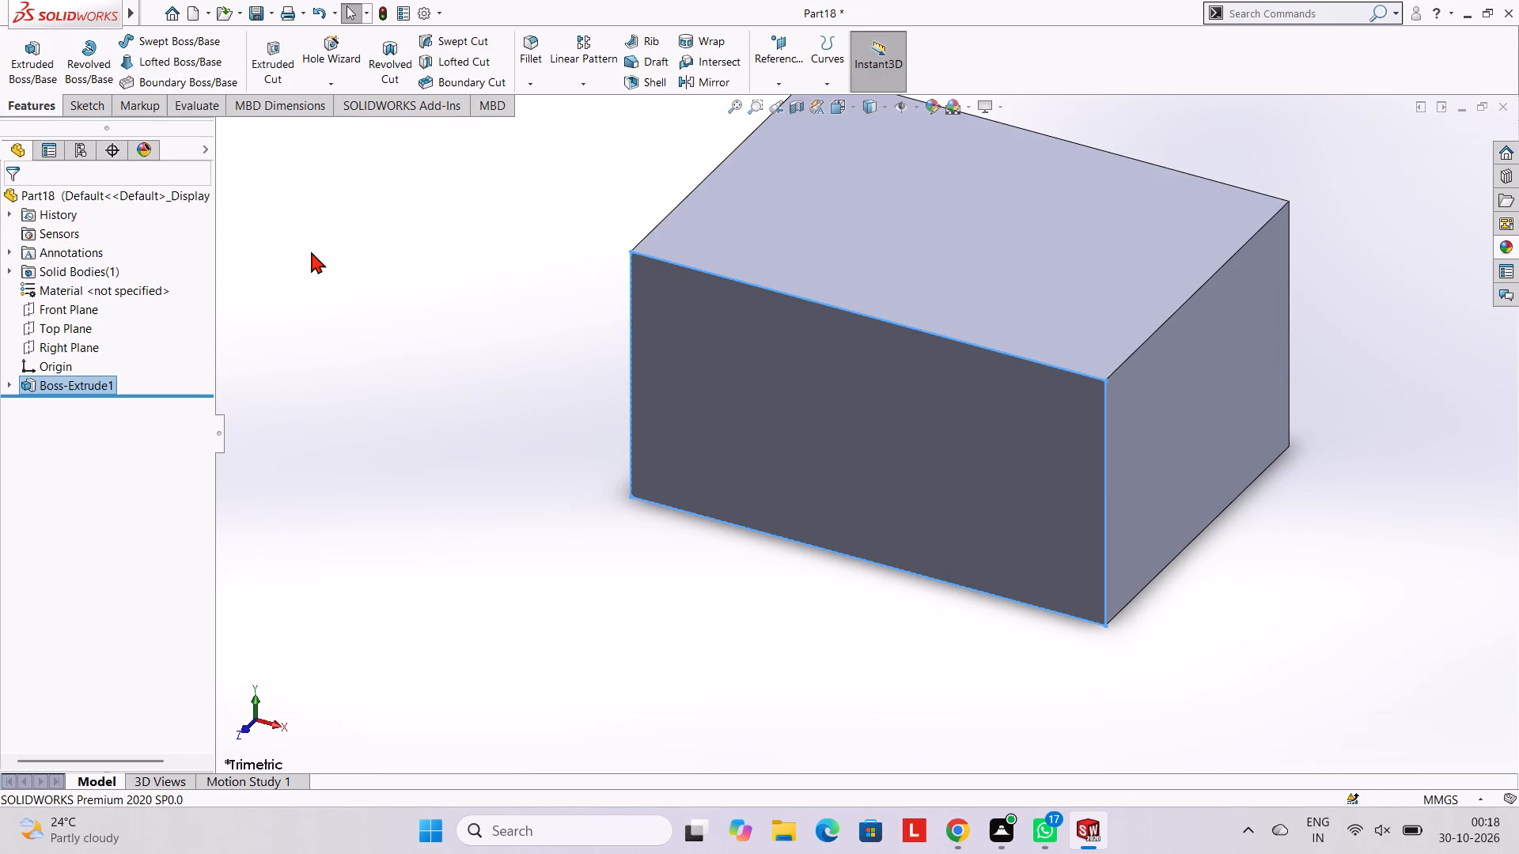
click(311, 251)
Open a new sketch on the bottom face of the extruded block.
middle_drag(737, 374, 754, 365)
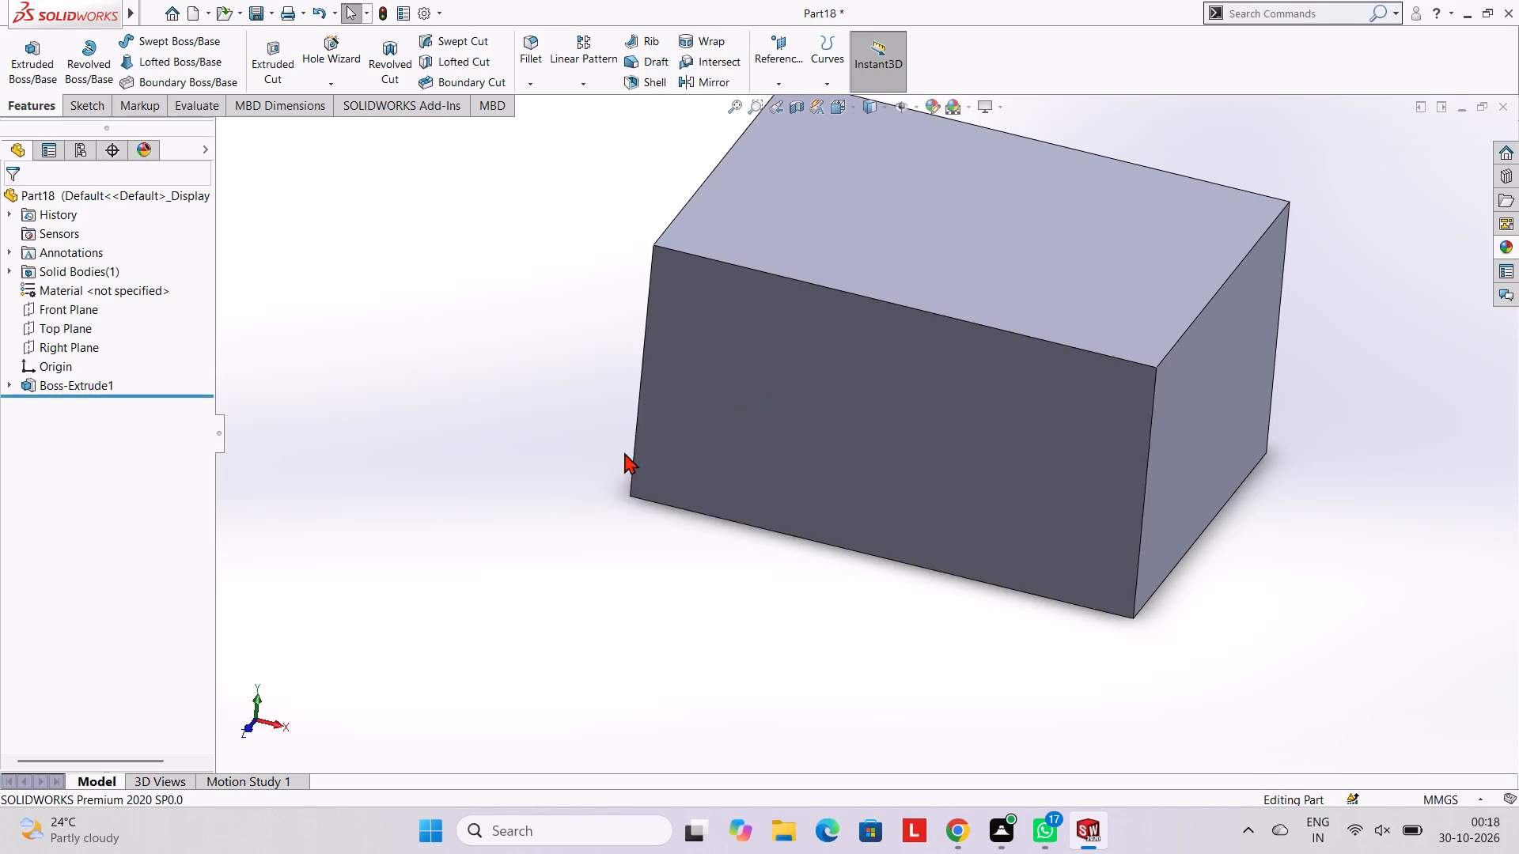
middle_drag(822, 415, 895, 306)
middle_drag(1198, 430, 1091, 295)
middle_drag(1077, 365, 1123, 334)
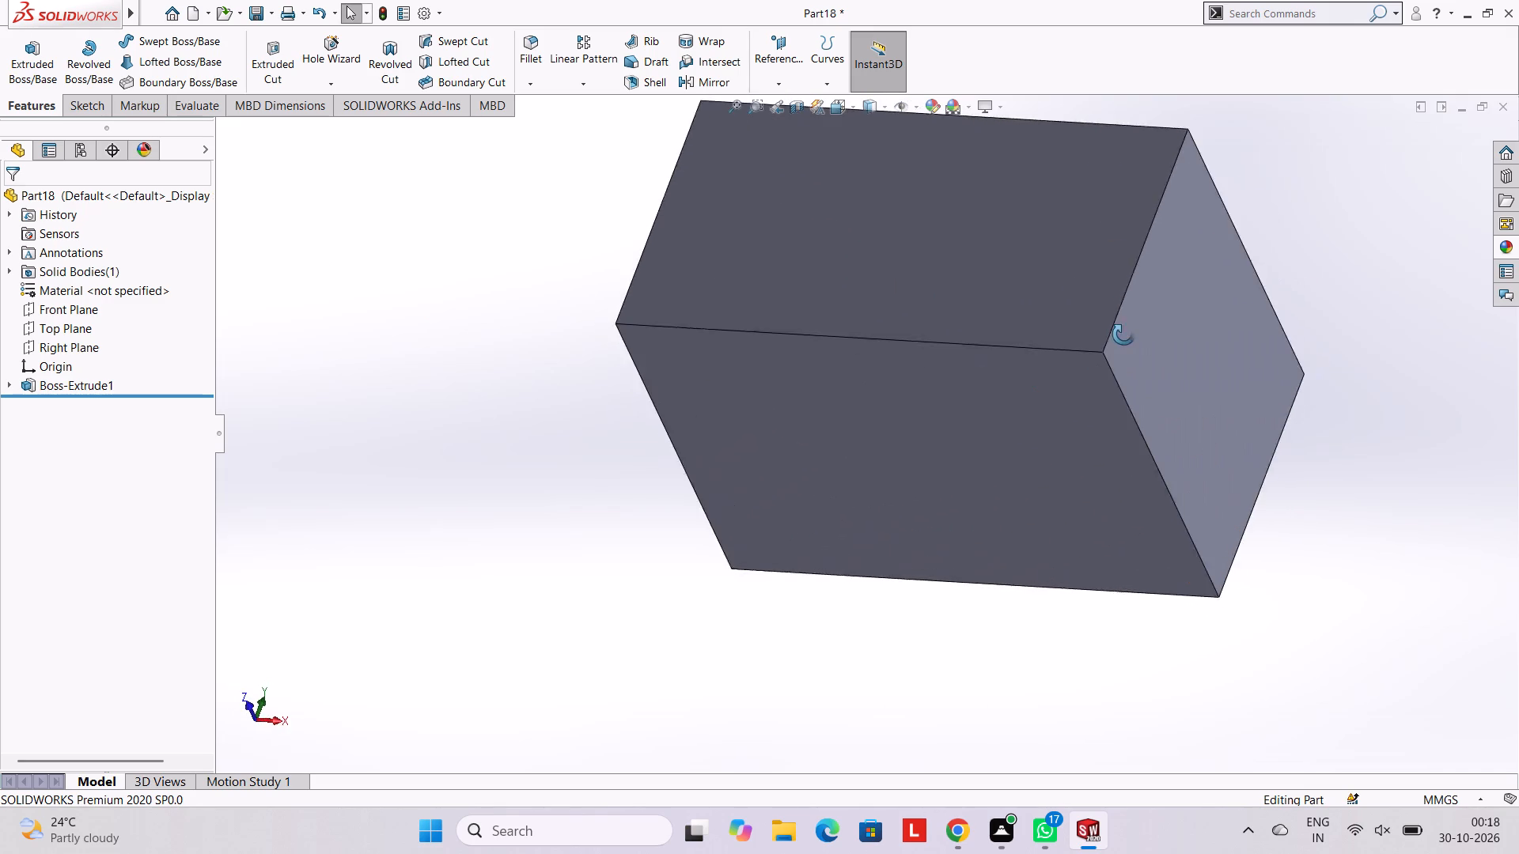
middle_drag(1123, 334, 1108, 289)
middle_drag(1090, 308, 1127, 165)
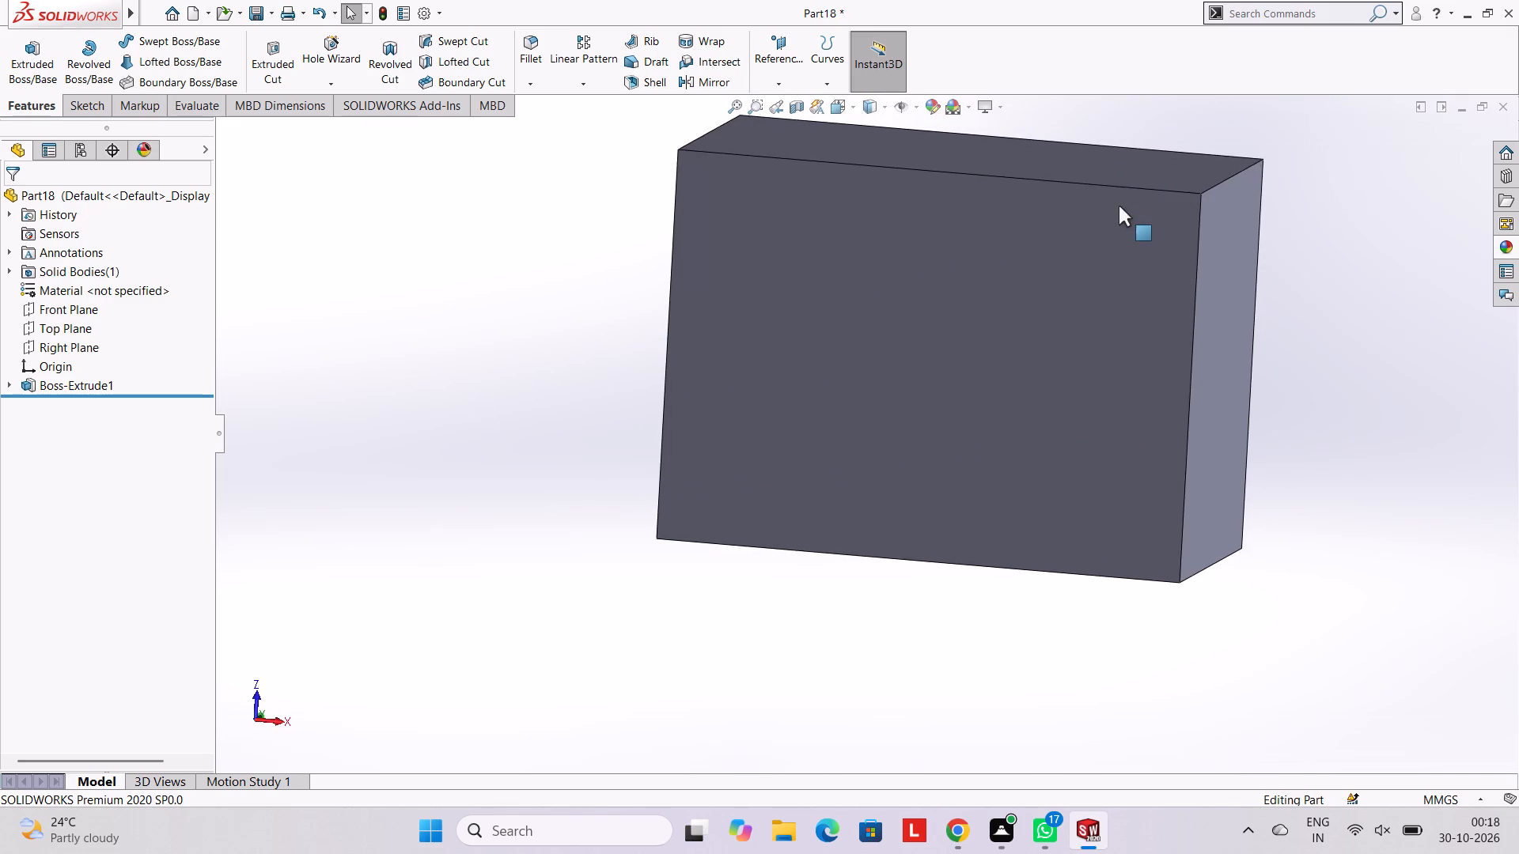
middle_drag(1127, 203, 1124, 171)
middle_drag(929, 249, 946, 254)
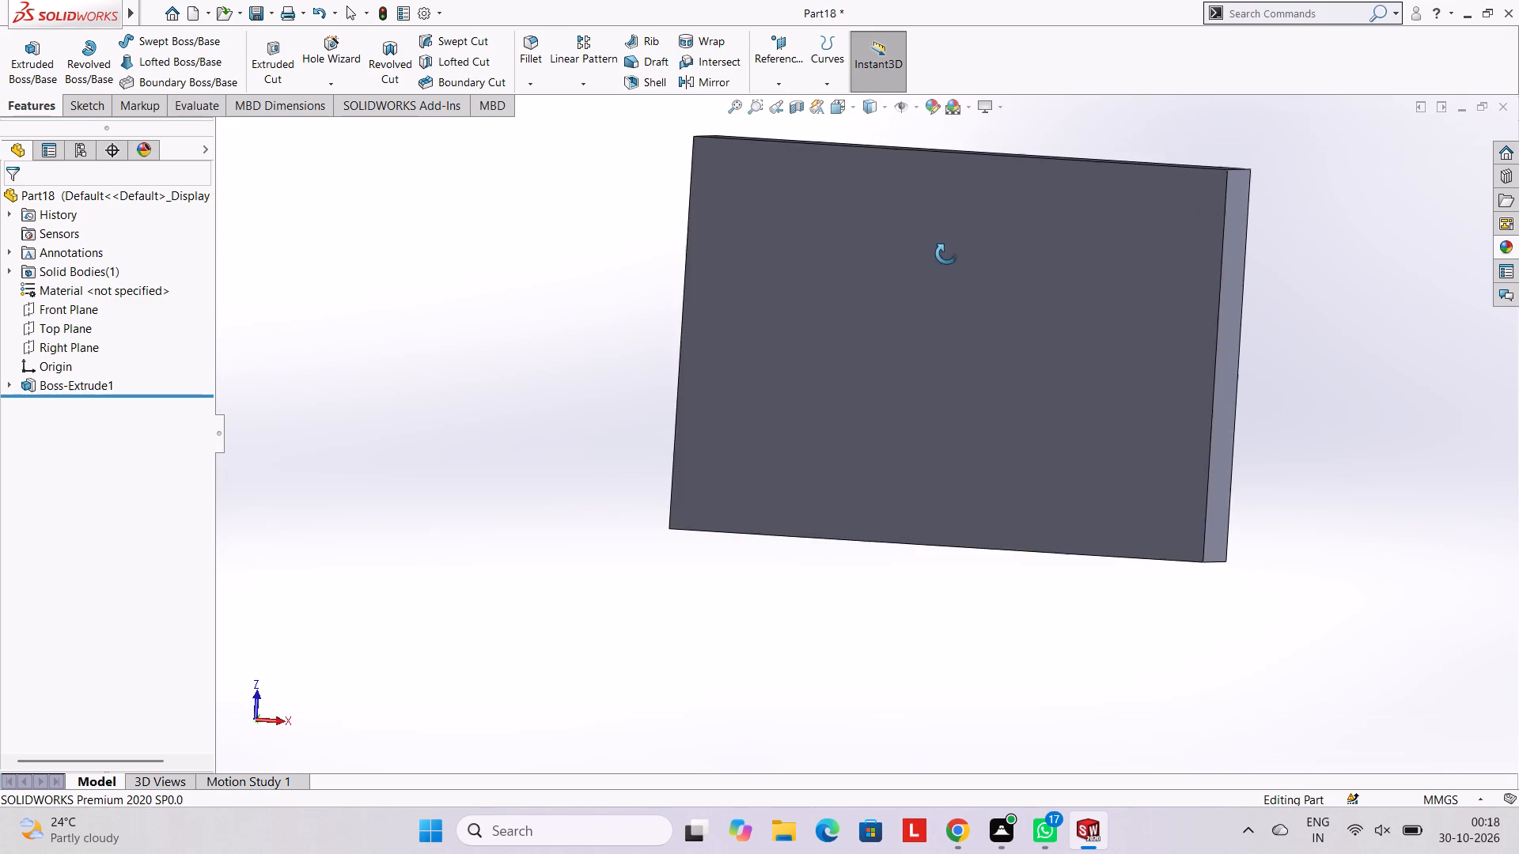
middle_drag(946, 254, 947, 254)
scroll(912, 250, down, 4)
scroll(910, 255, up, 6)
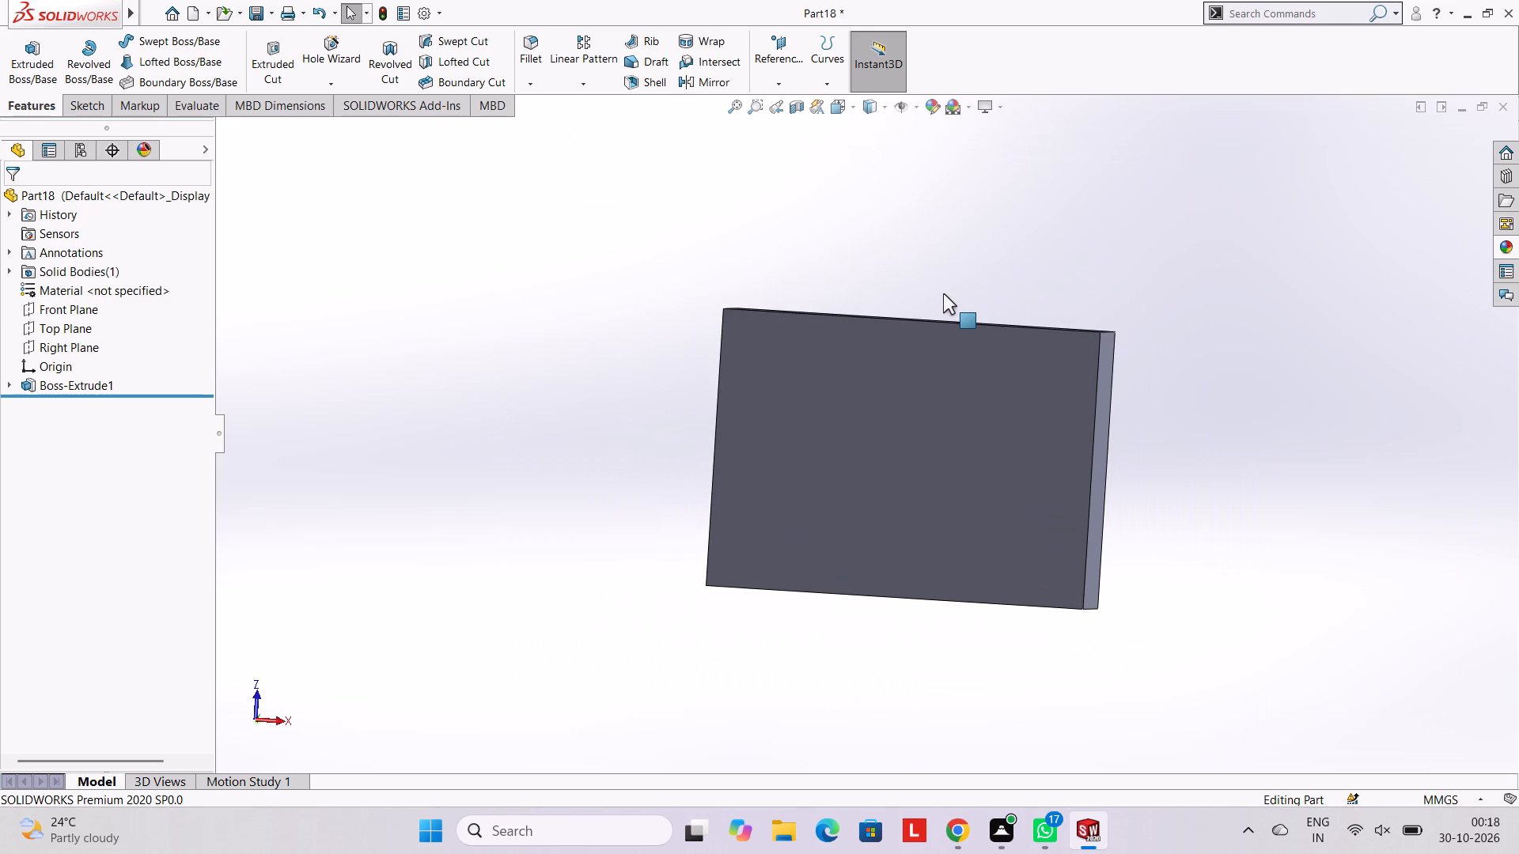
click(826, 408)
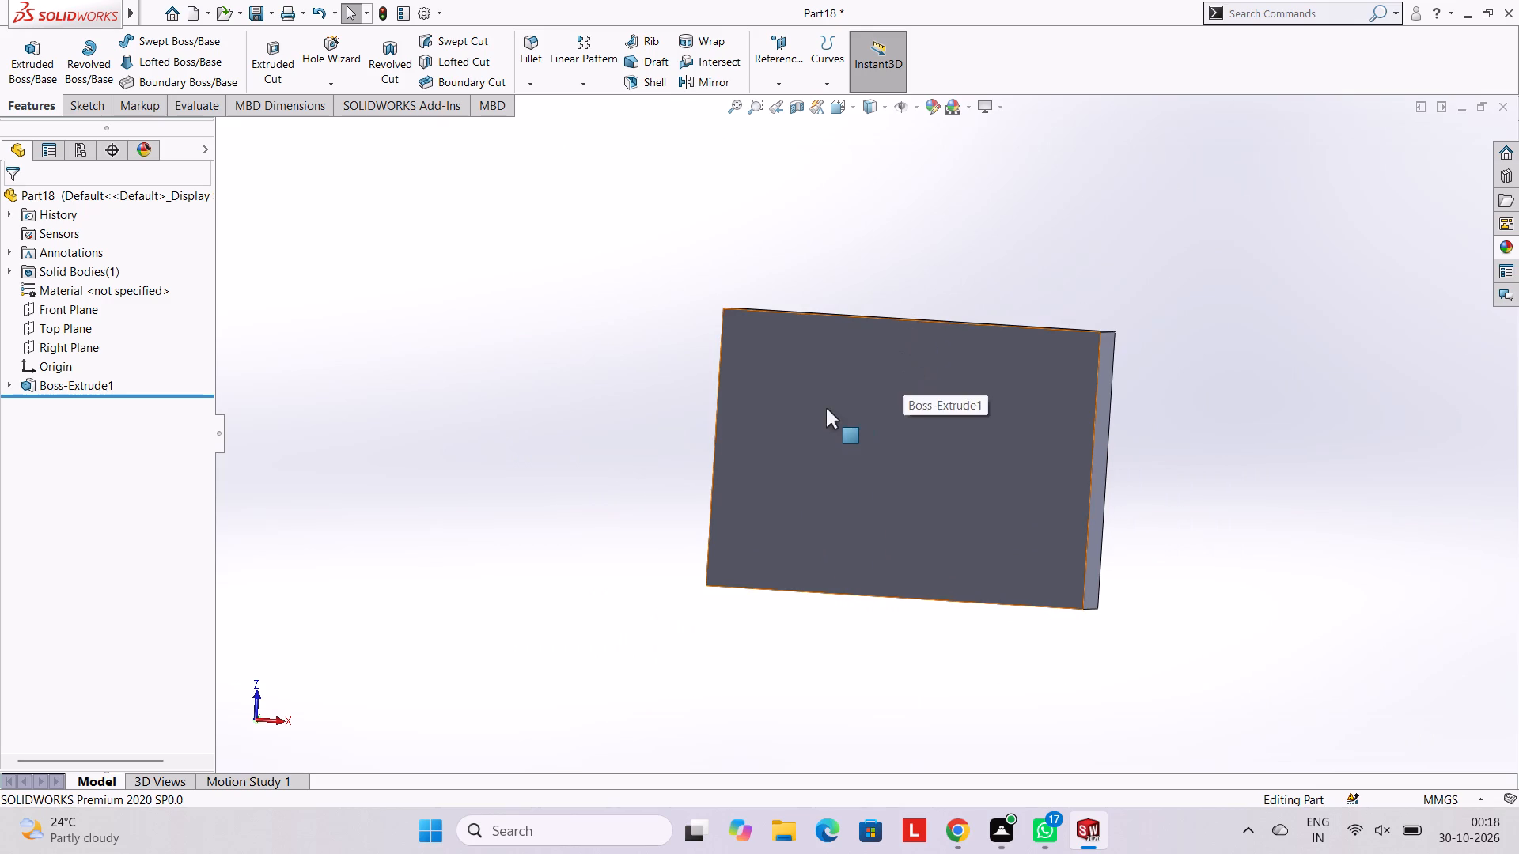
click(896, 357)
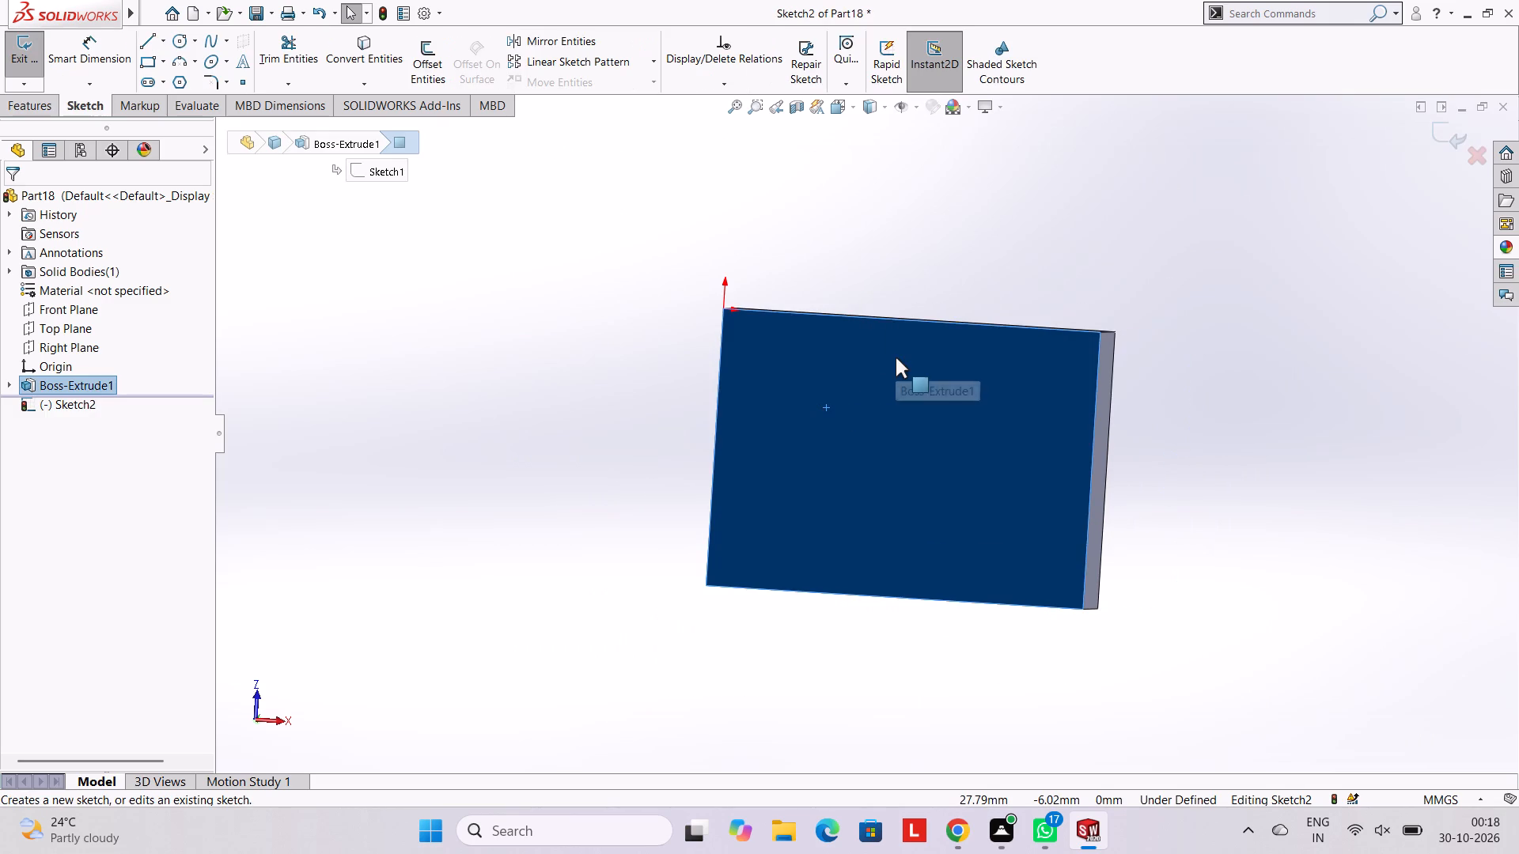
key(ctrl+8)
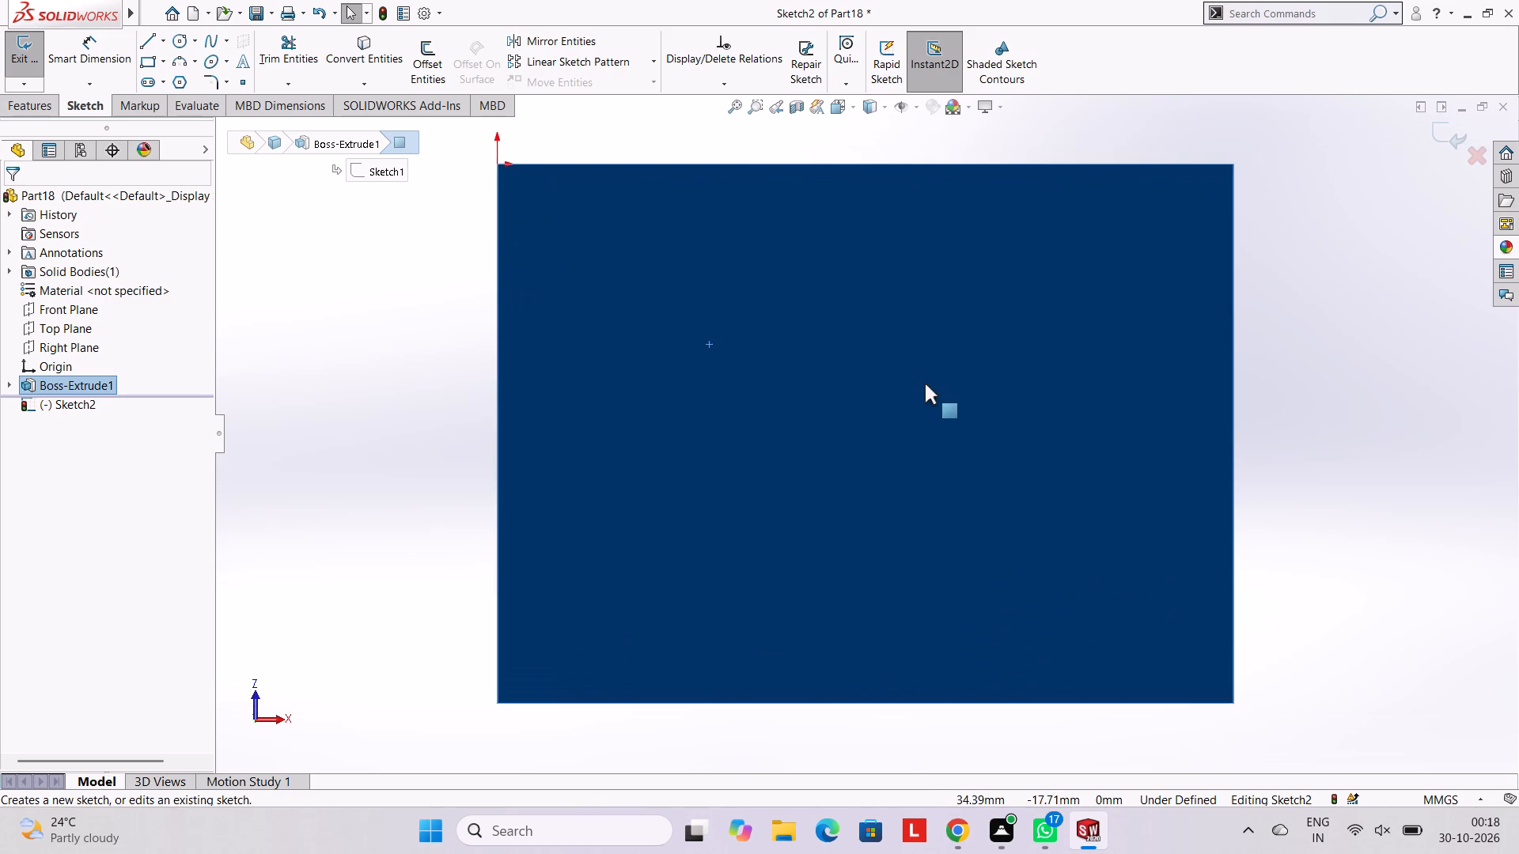
scroll(925, 384, up, 3)
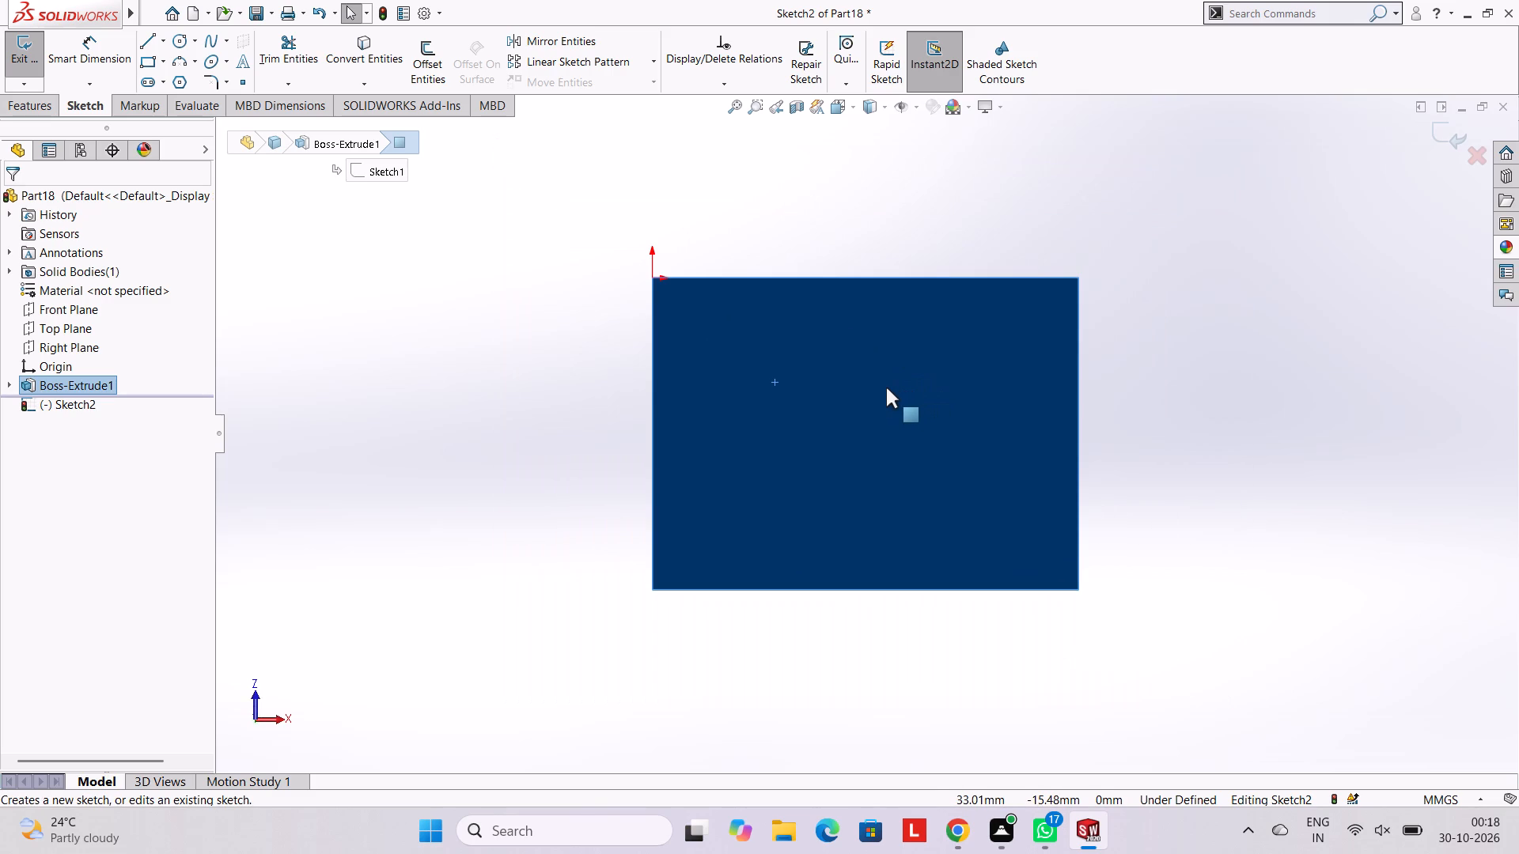
Sketch a 30 mm diameter circle on the bottom face, centred about 21 mm across and 23 mm down from the origin.
click(180, 40)
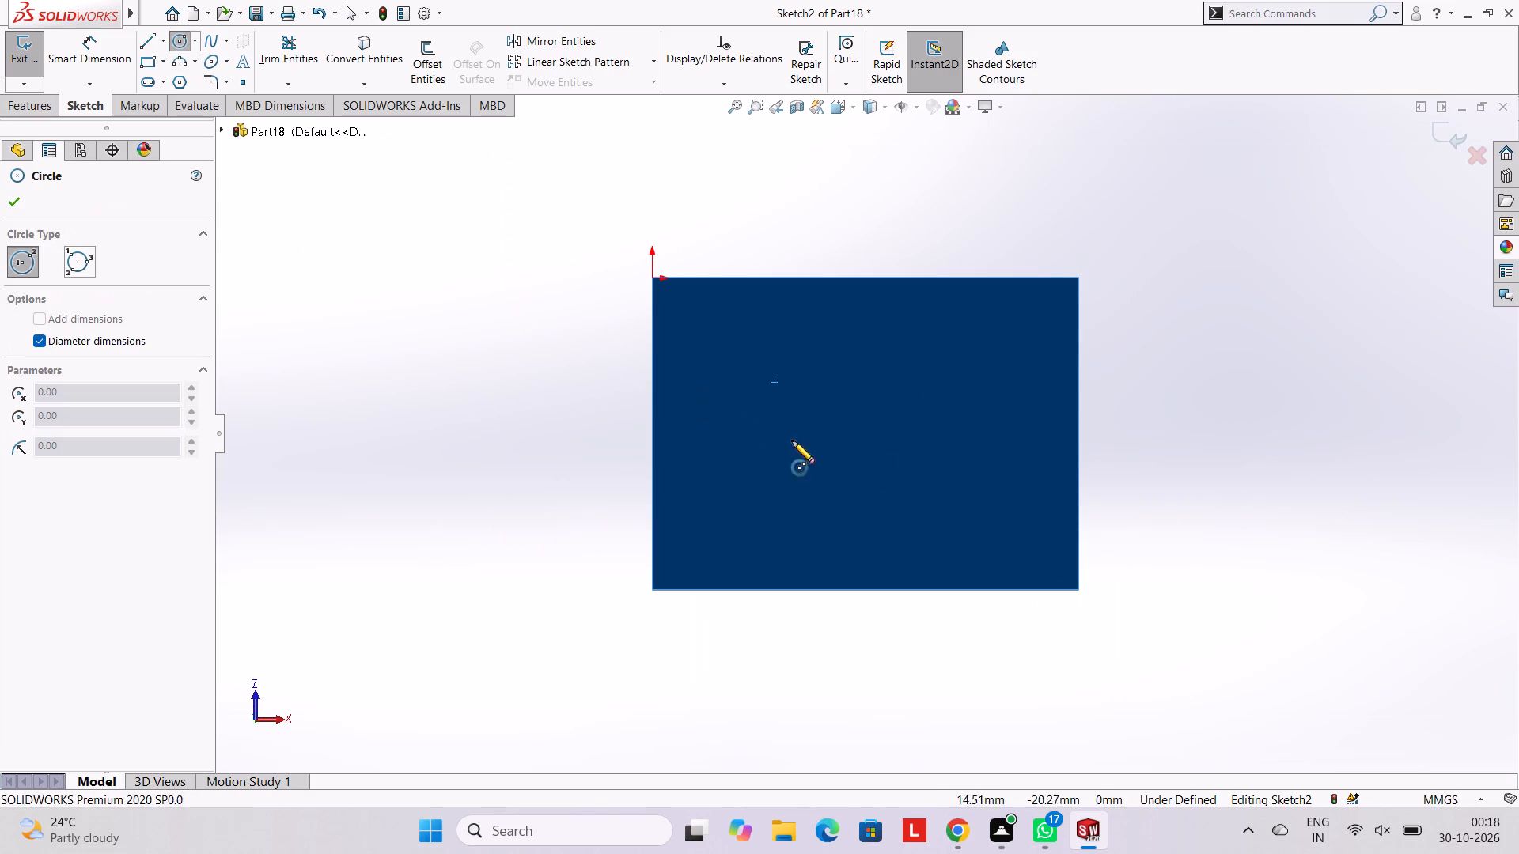
click(801, 442)
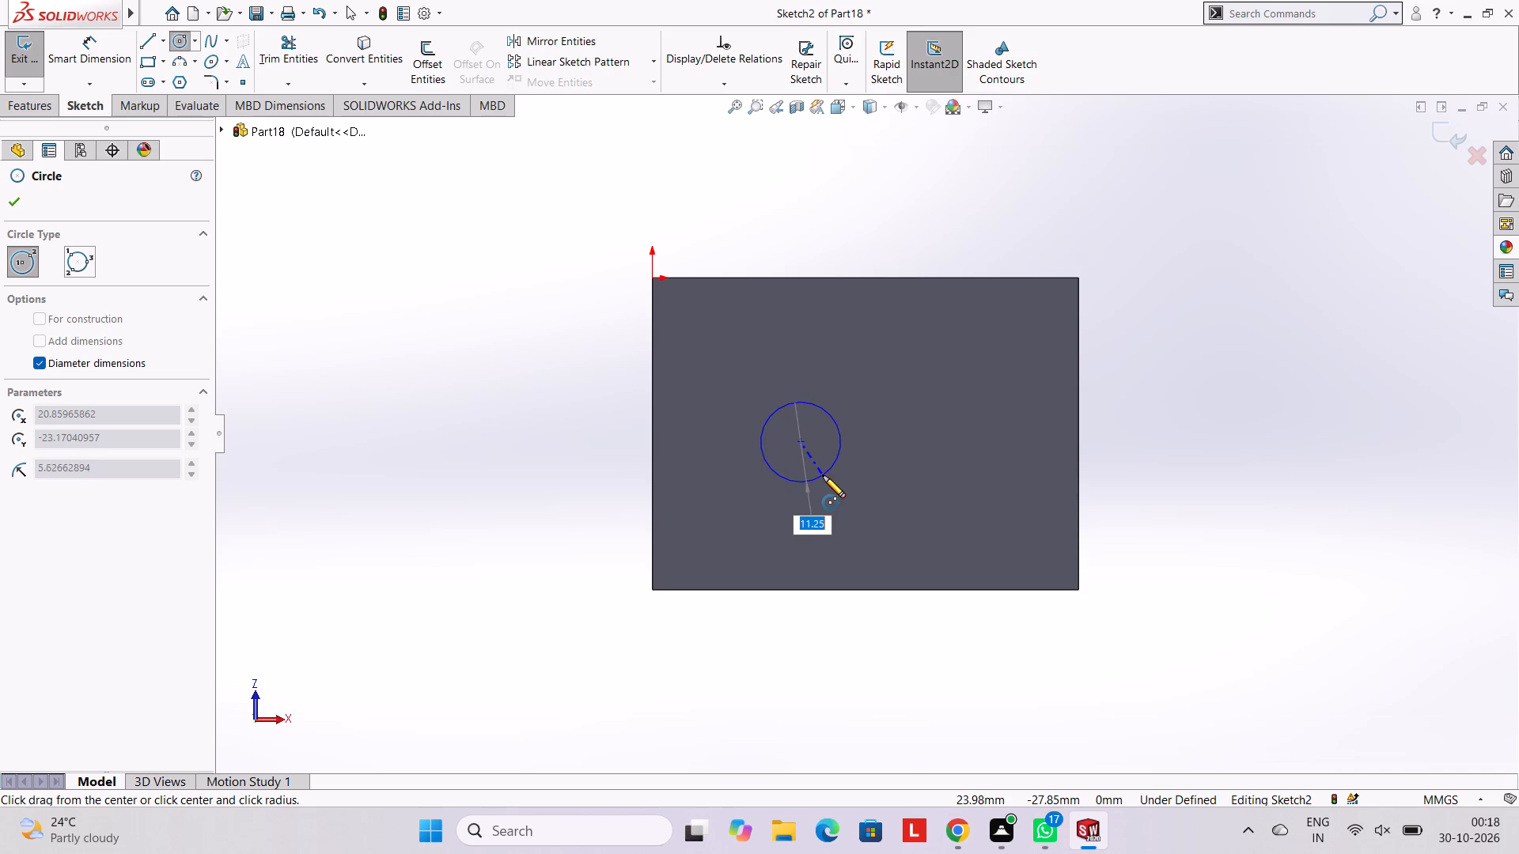
text(30)
key(Return)
key(Escape)
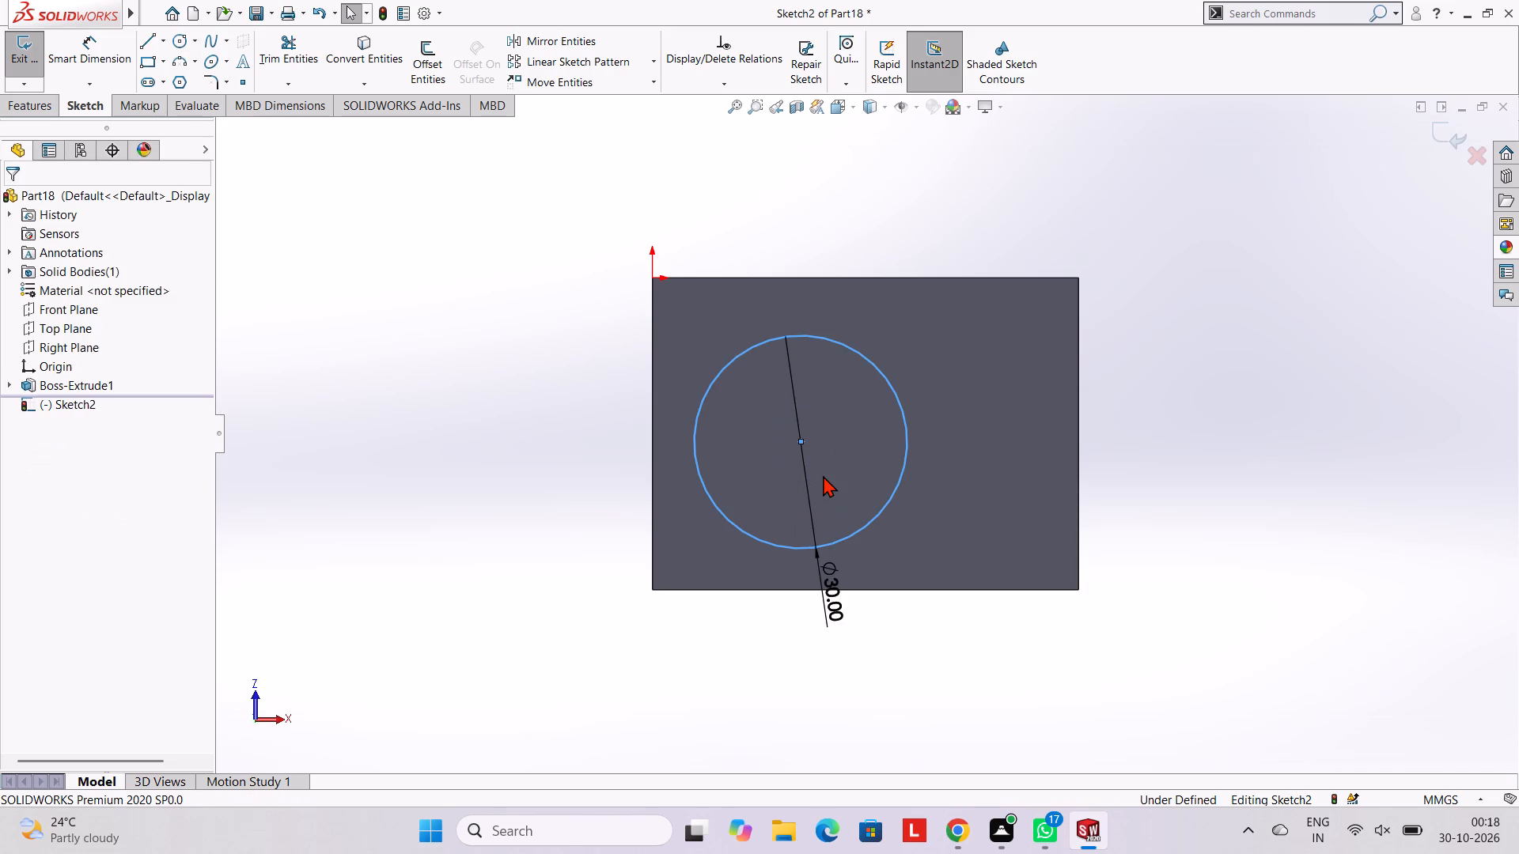
key(Escape)
key(Escape)
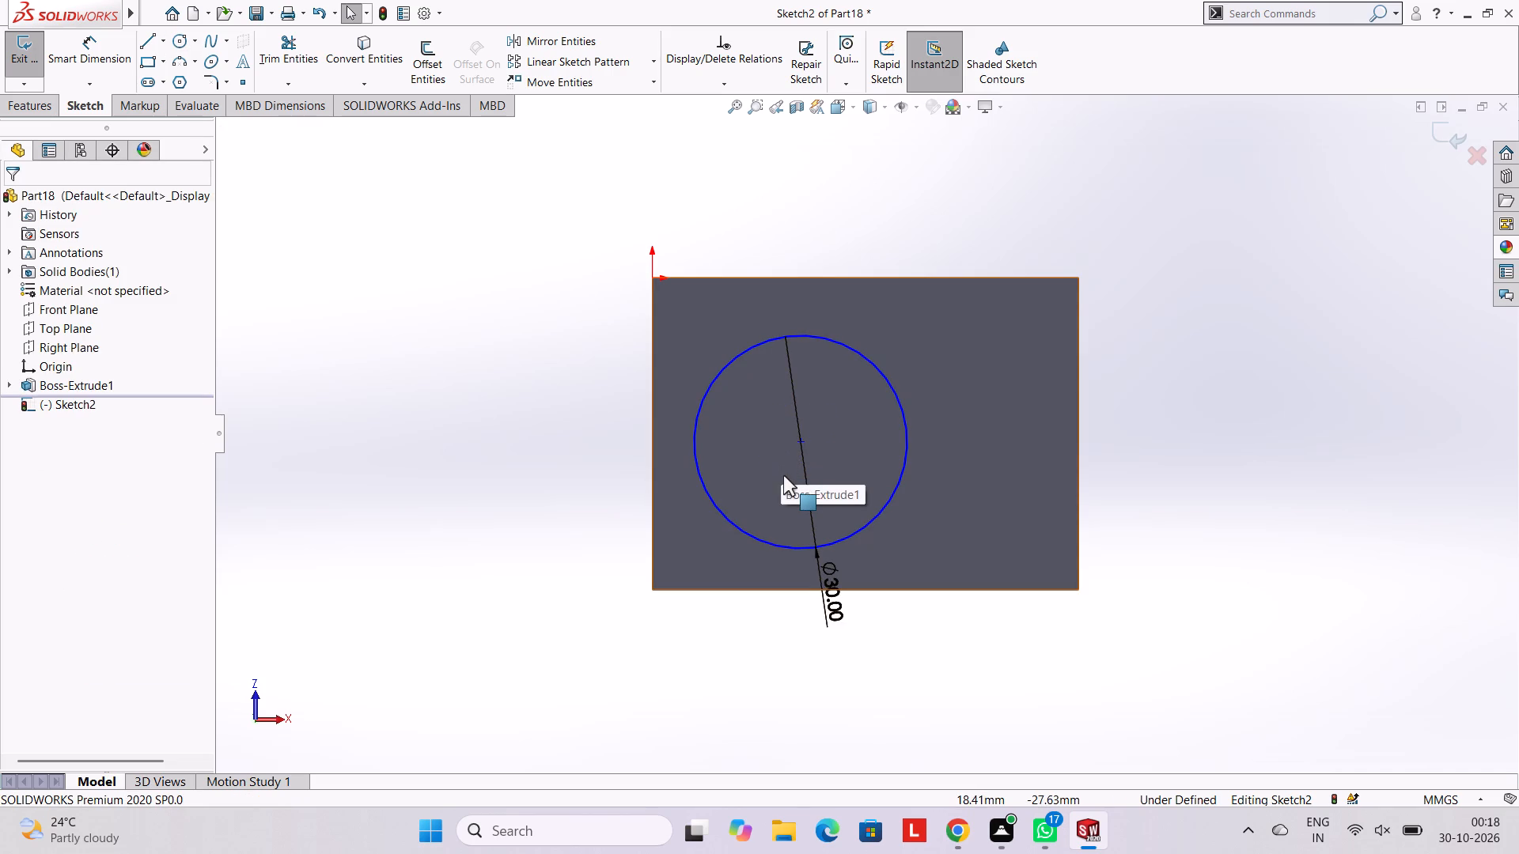
Dimension the circle's centre 35 mm from the block face's right vertical edge.
click(84, 37)
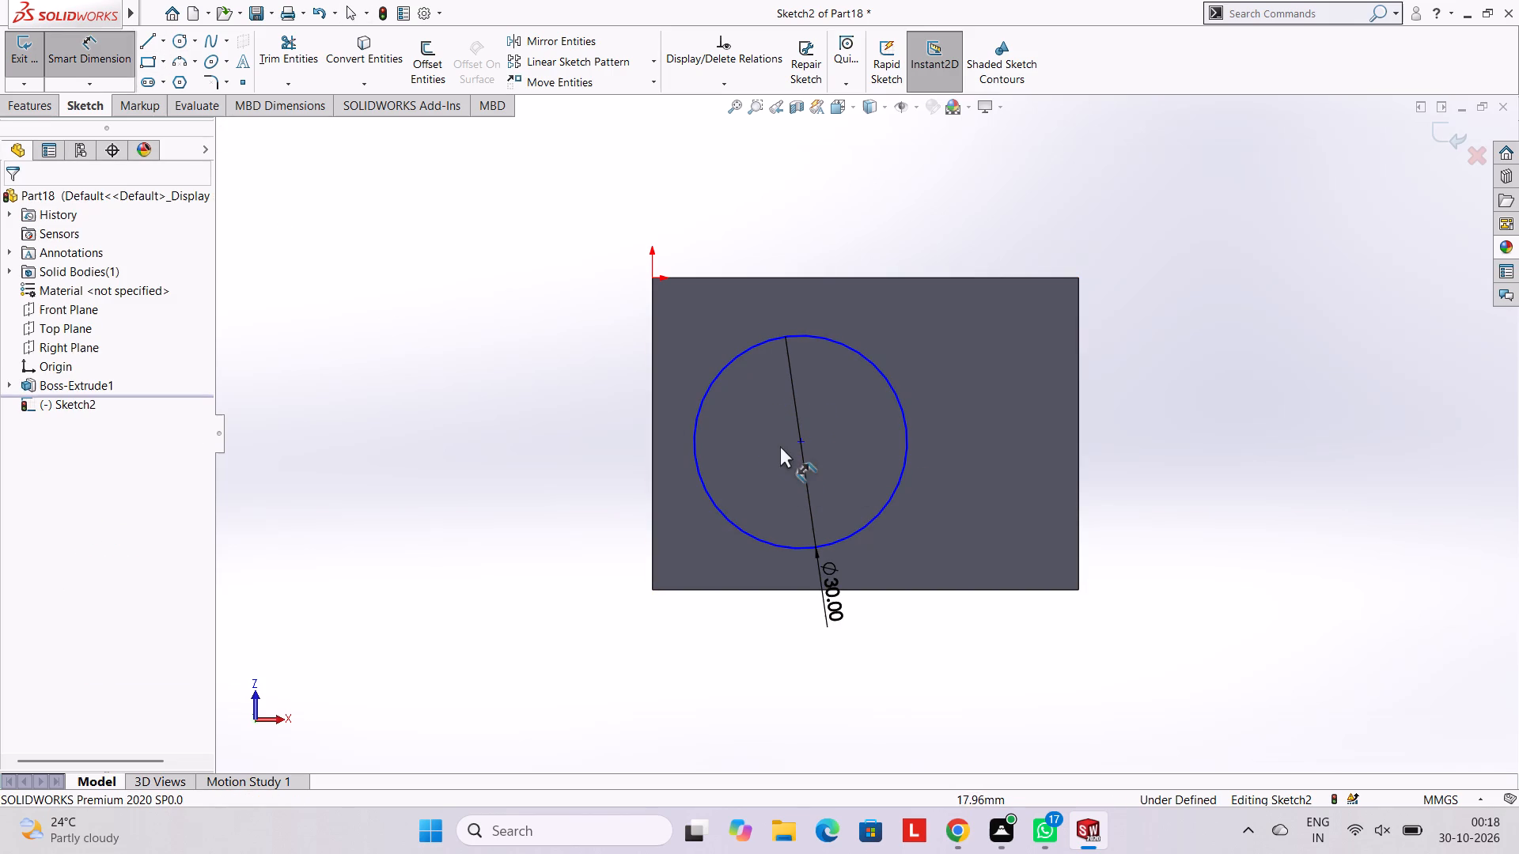
click(801, 440)
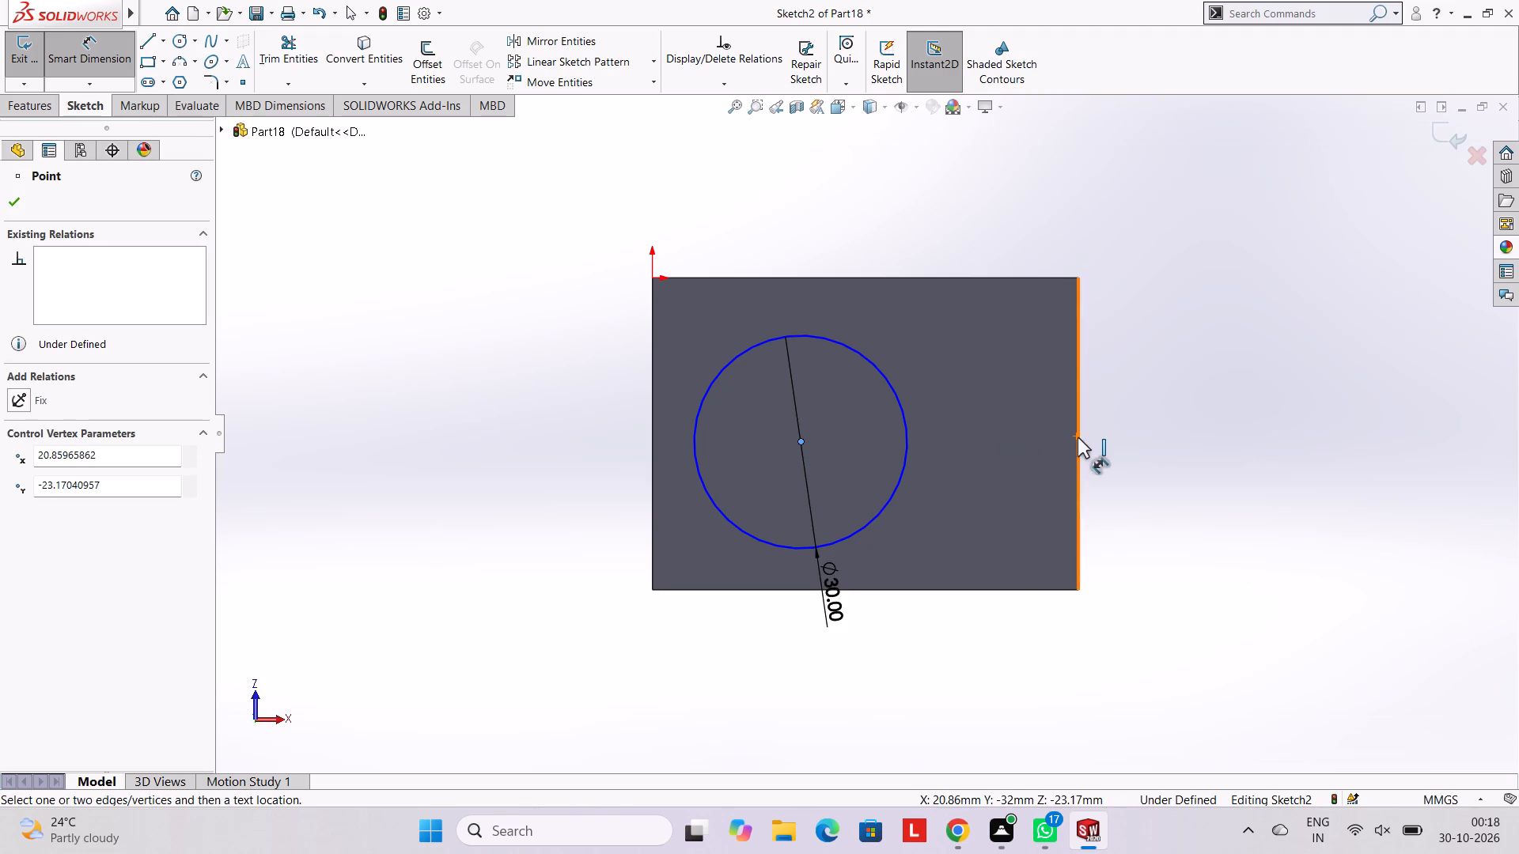
click(1078, 437)
click(942, 685)
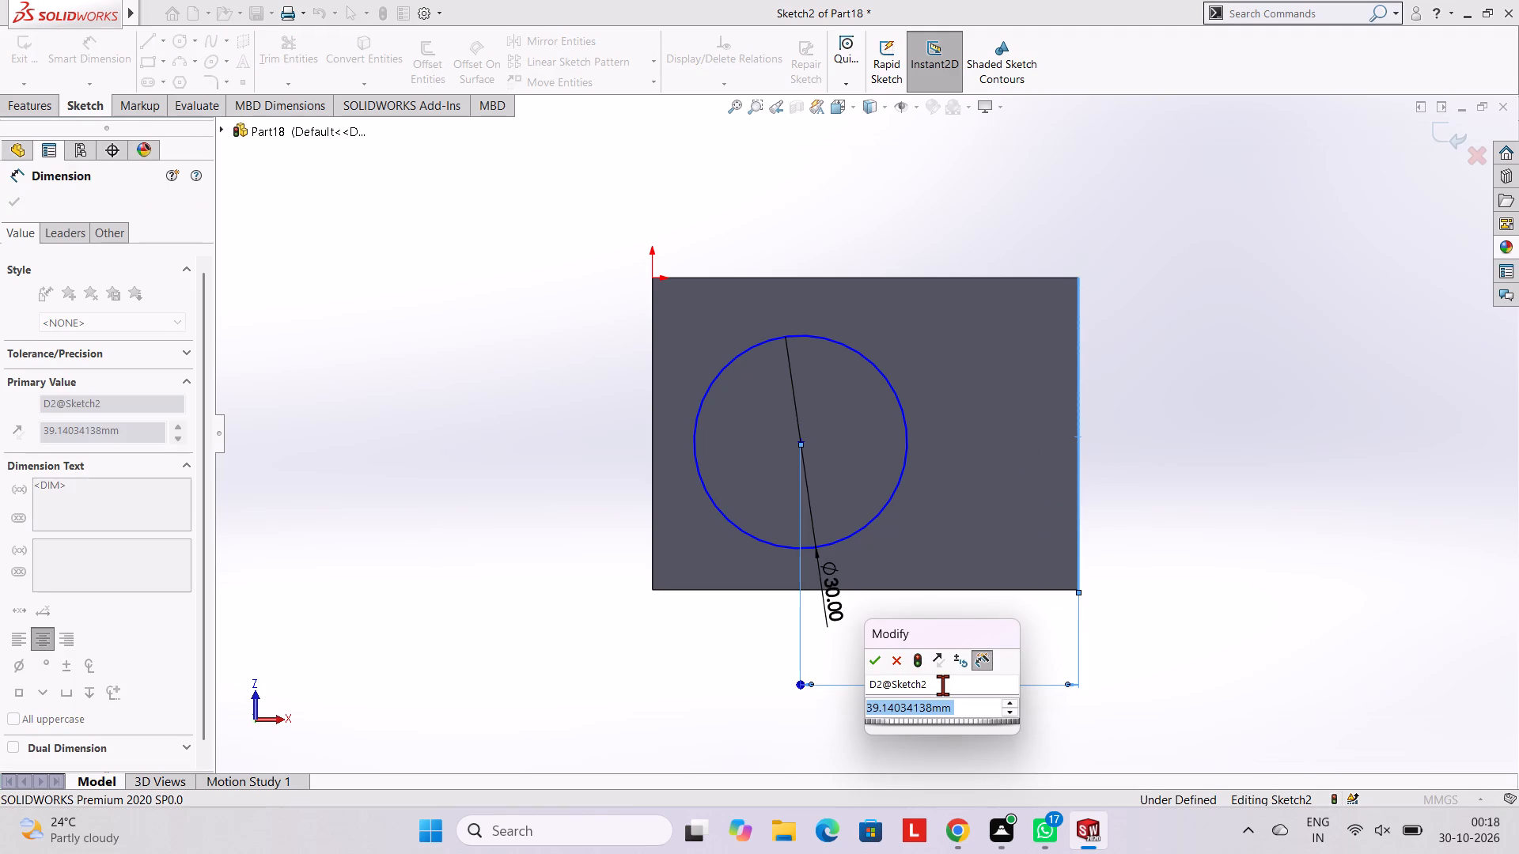
text(35)
key(Return)
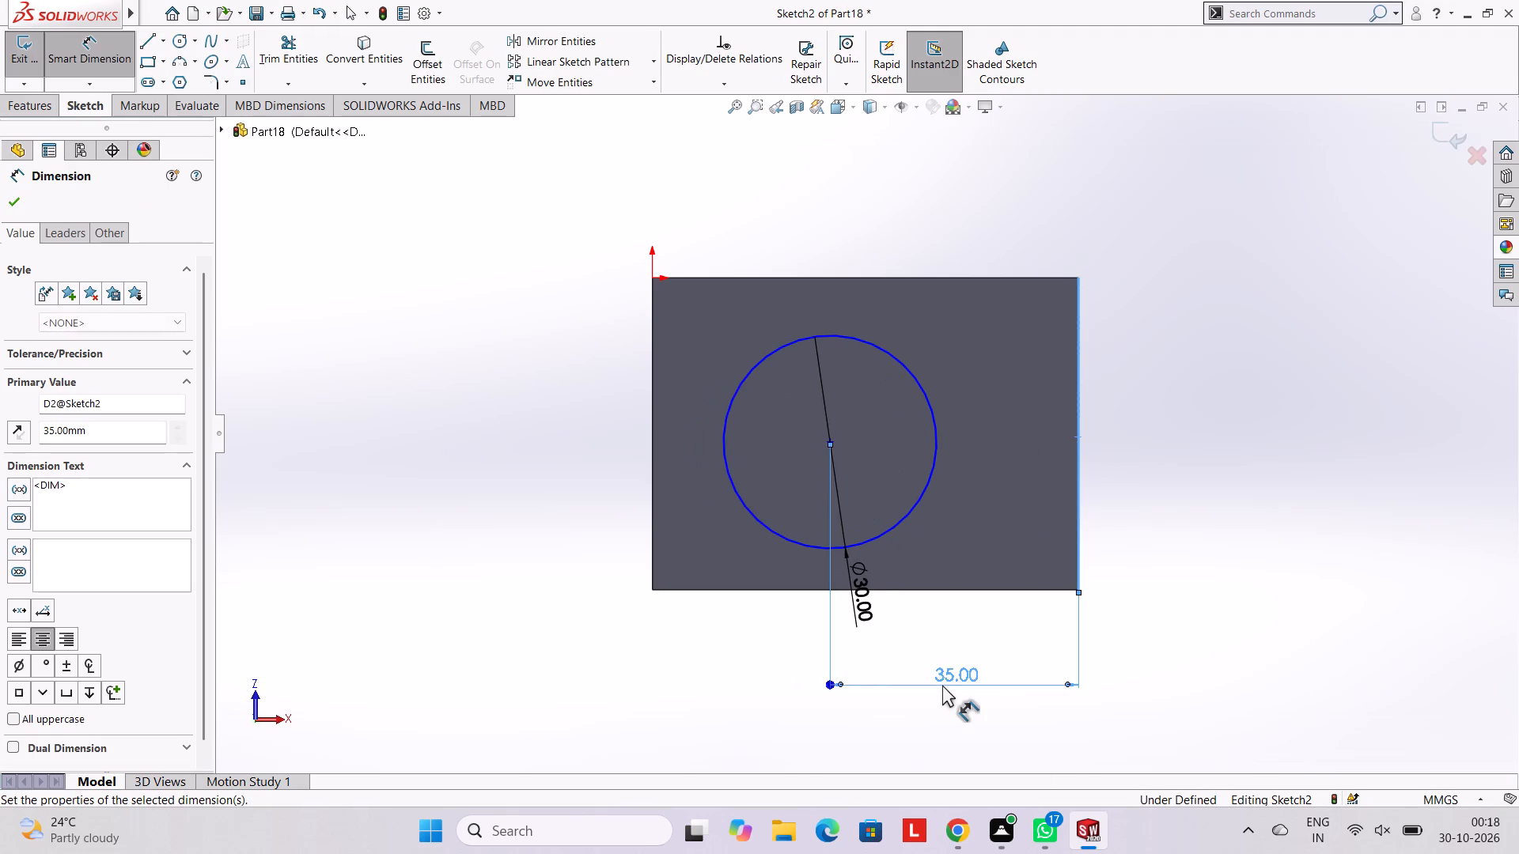
key(Escape)
key(Escape)
key(Escape)
key(Escape)
key(Escape)
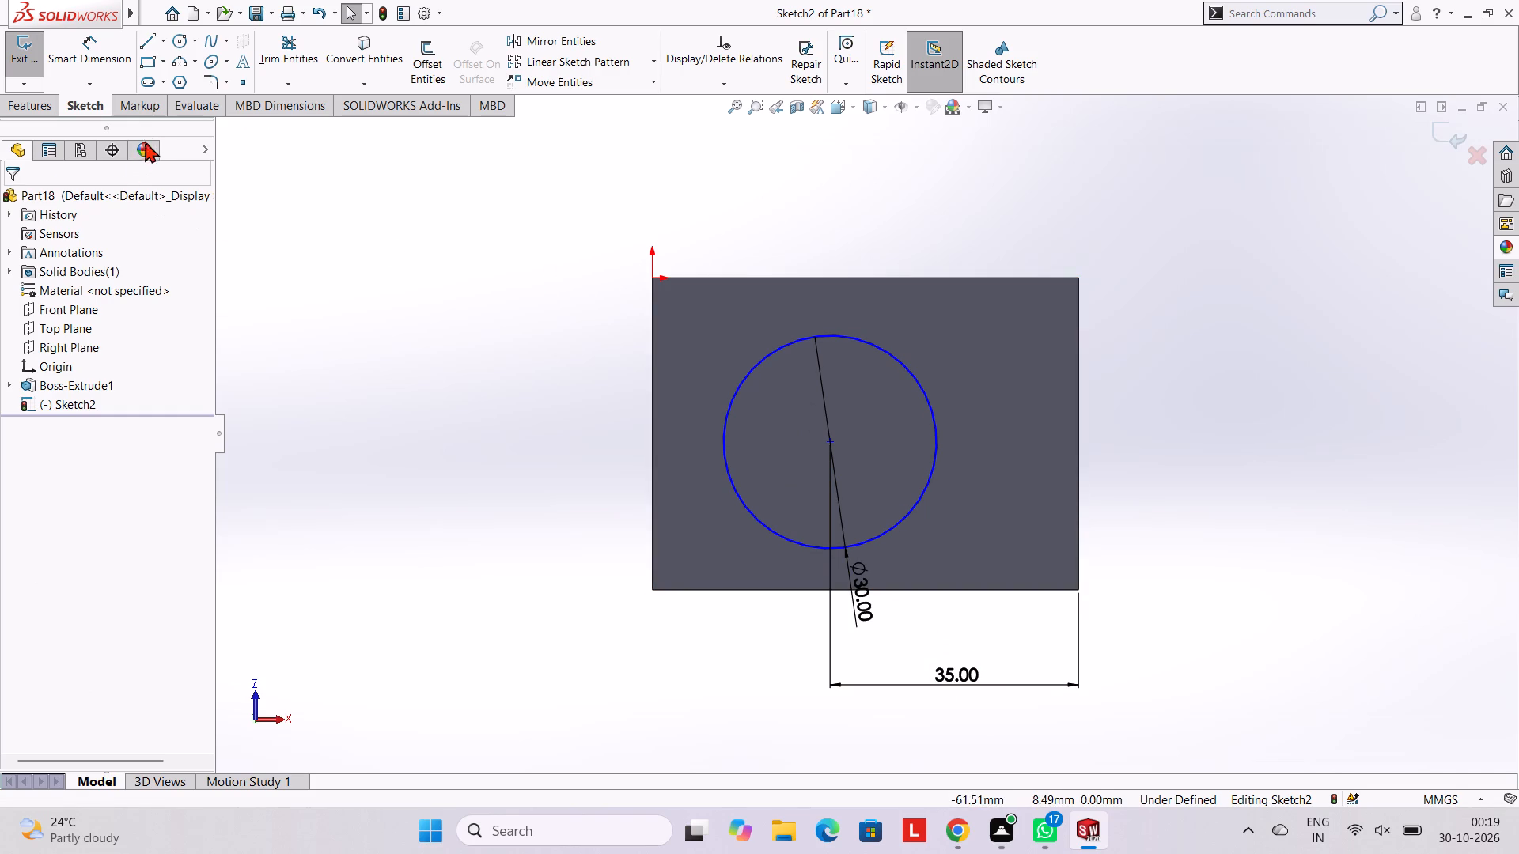
Dimension the circle's centre 22 mm from the face's upper edge, through the origin.
click(120, 42)
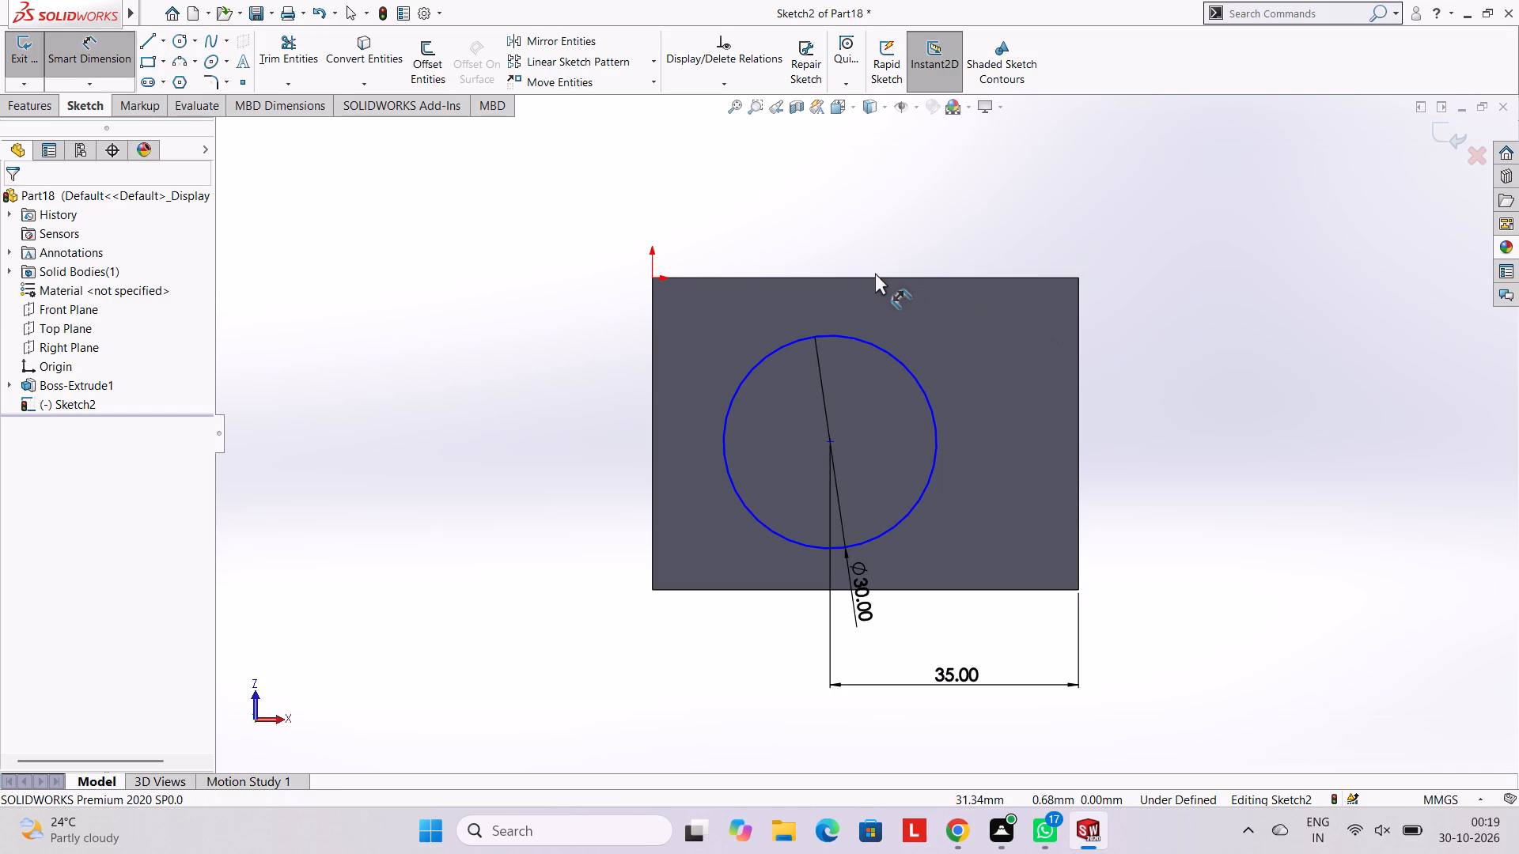
click(873, 276)
click(828, 441)
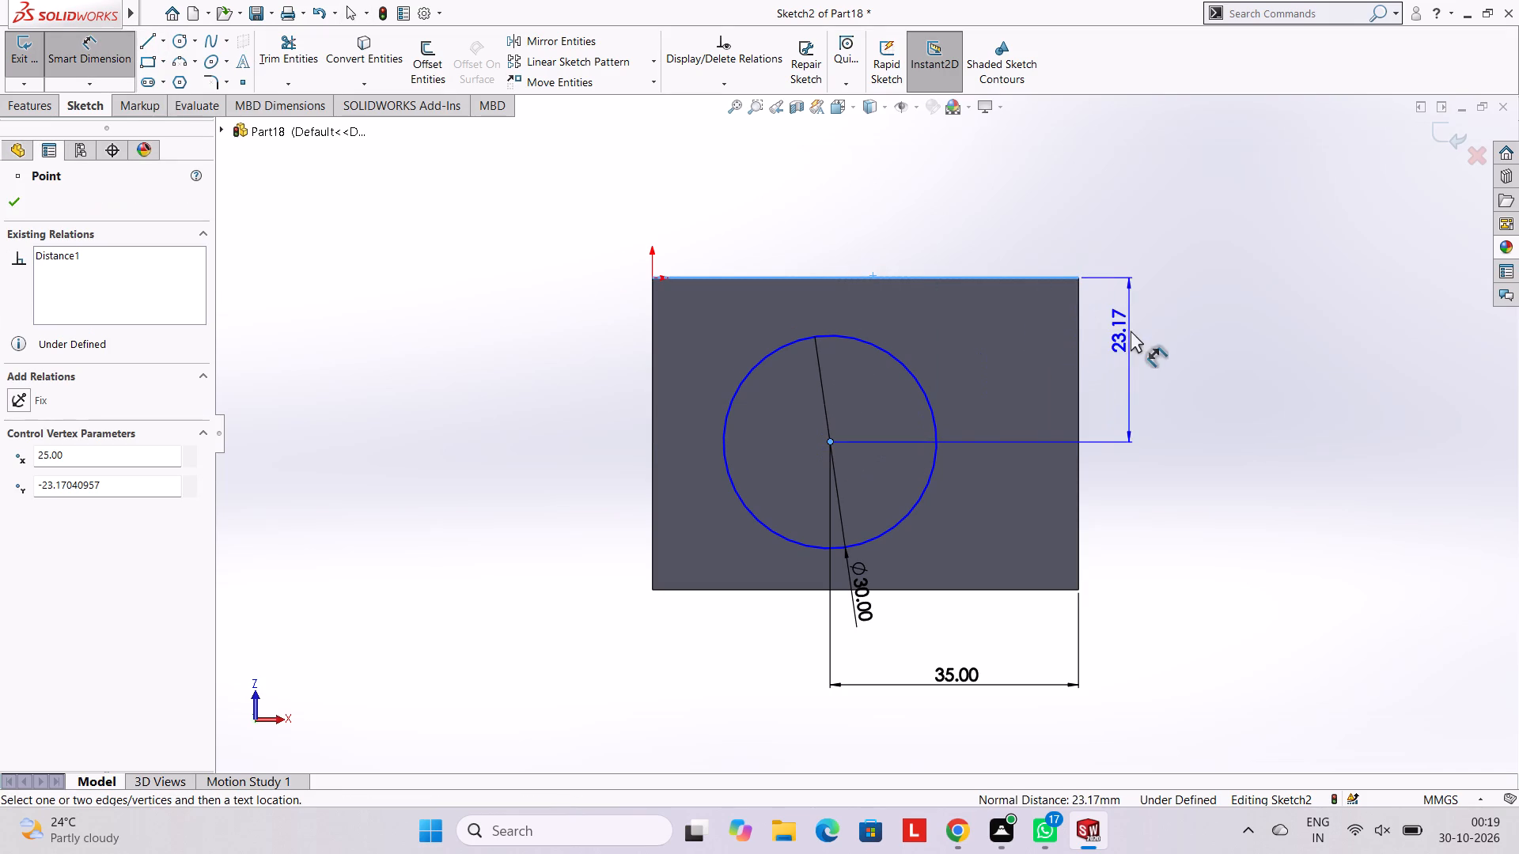
click(1135, 349)
text(22)
key(Return)
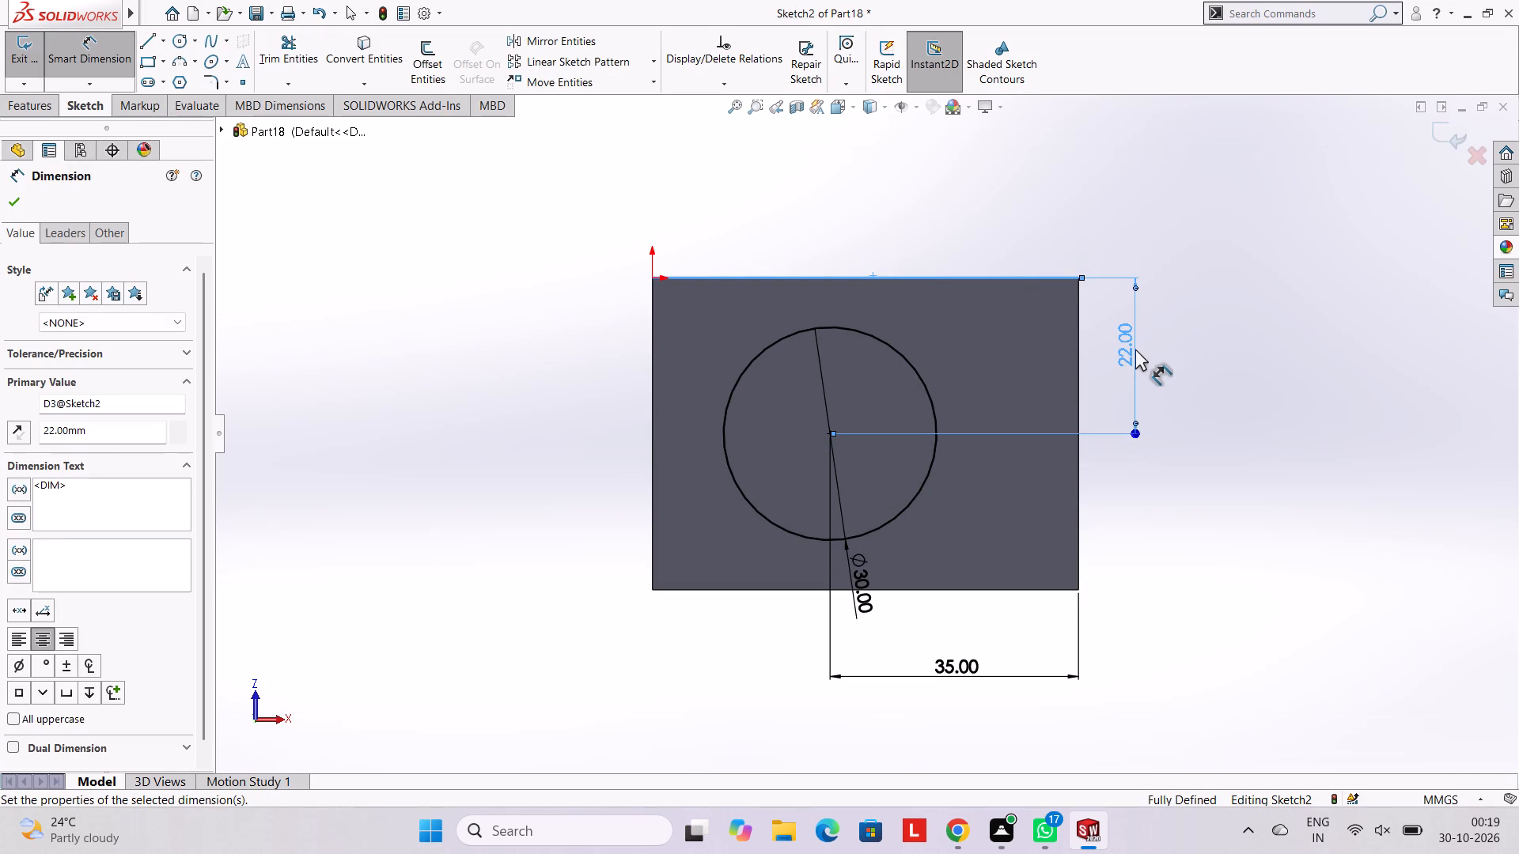
key(Escape)
key(Escape)
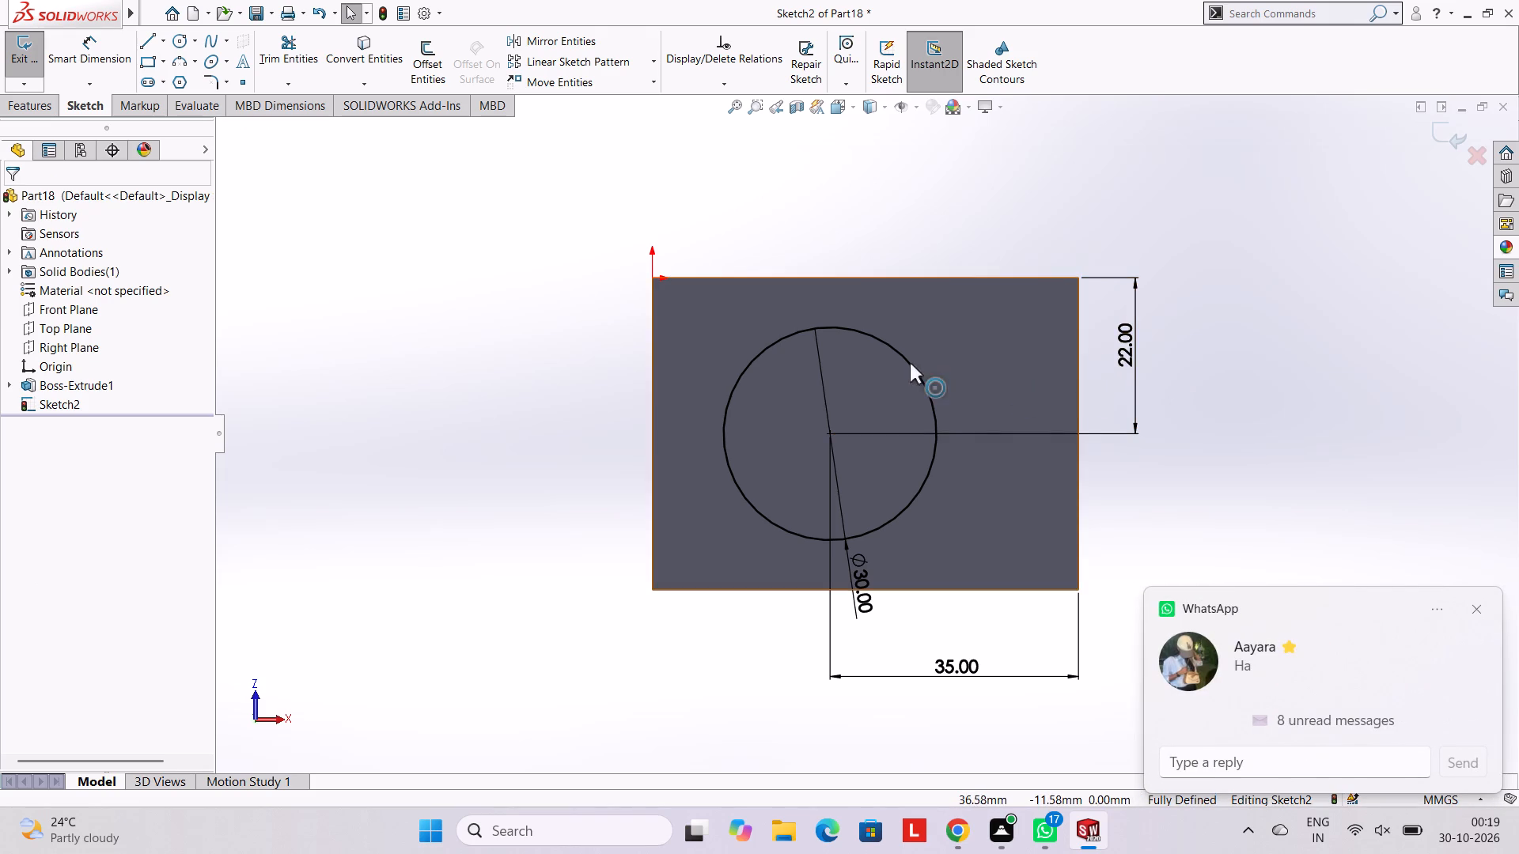
Sketch a slot outline from the right edge: 1 mm up, about 25.5 mm into the circle, 2 mm down, about 27 mm back past the edge.
click(143, 47)
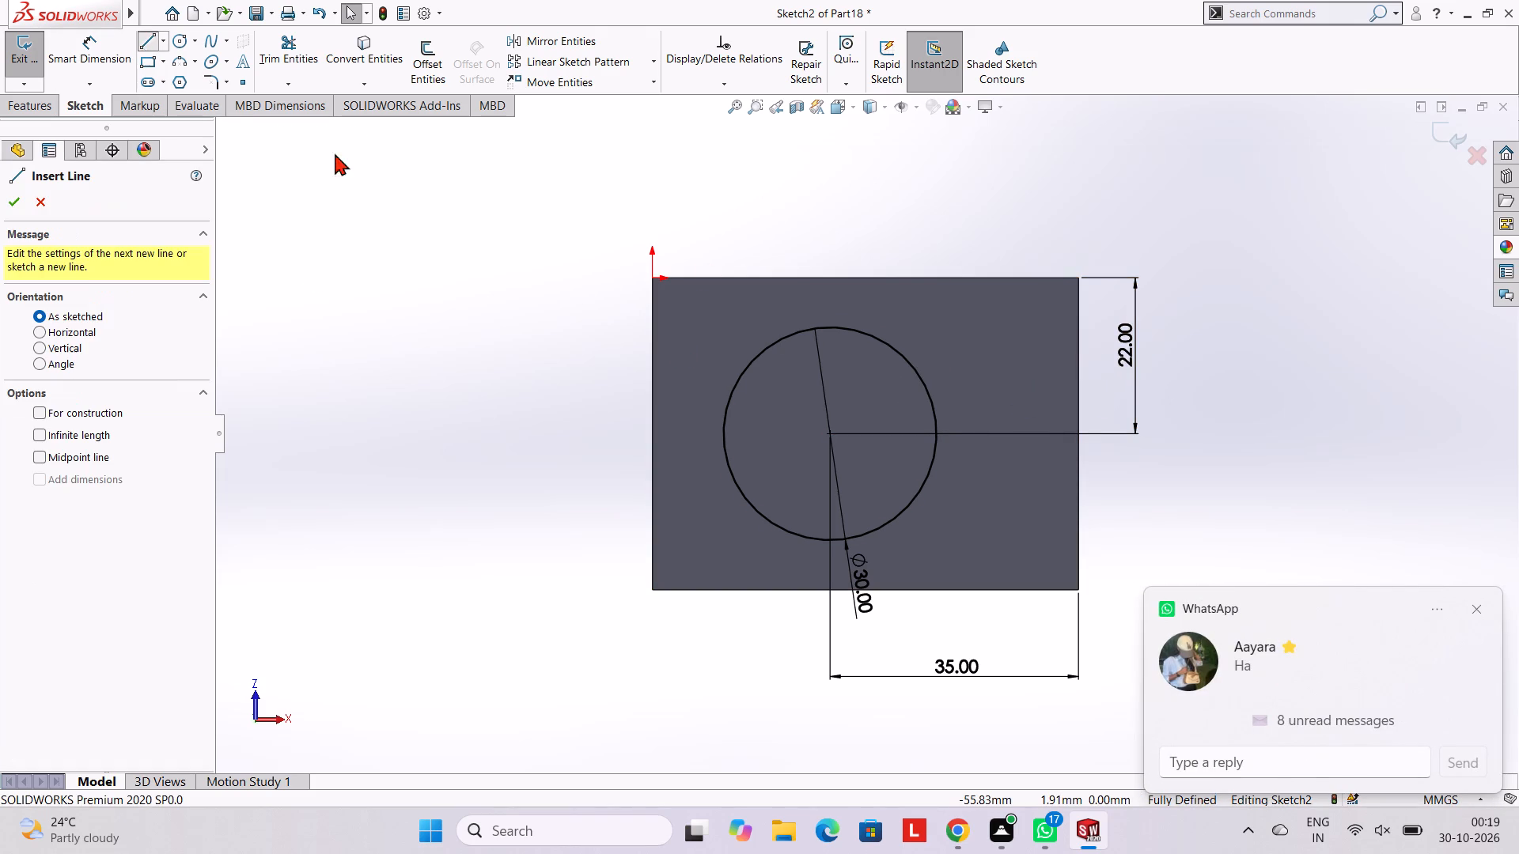
click(1078, 433)
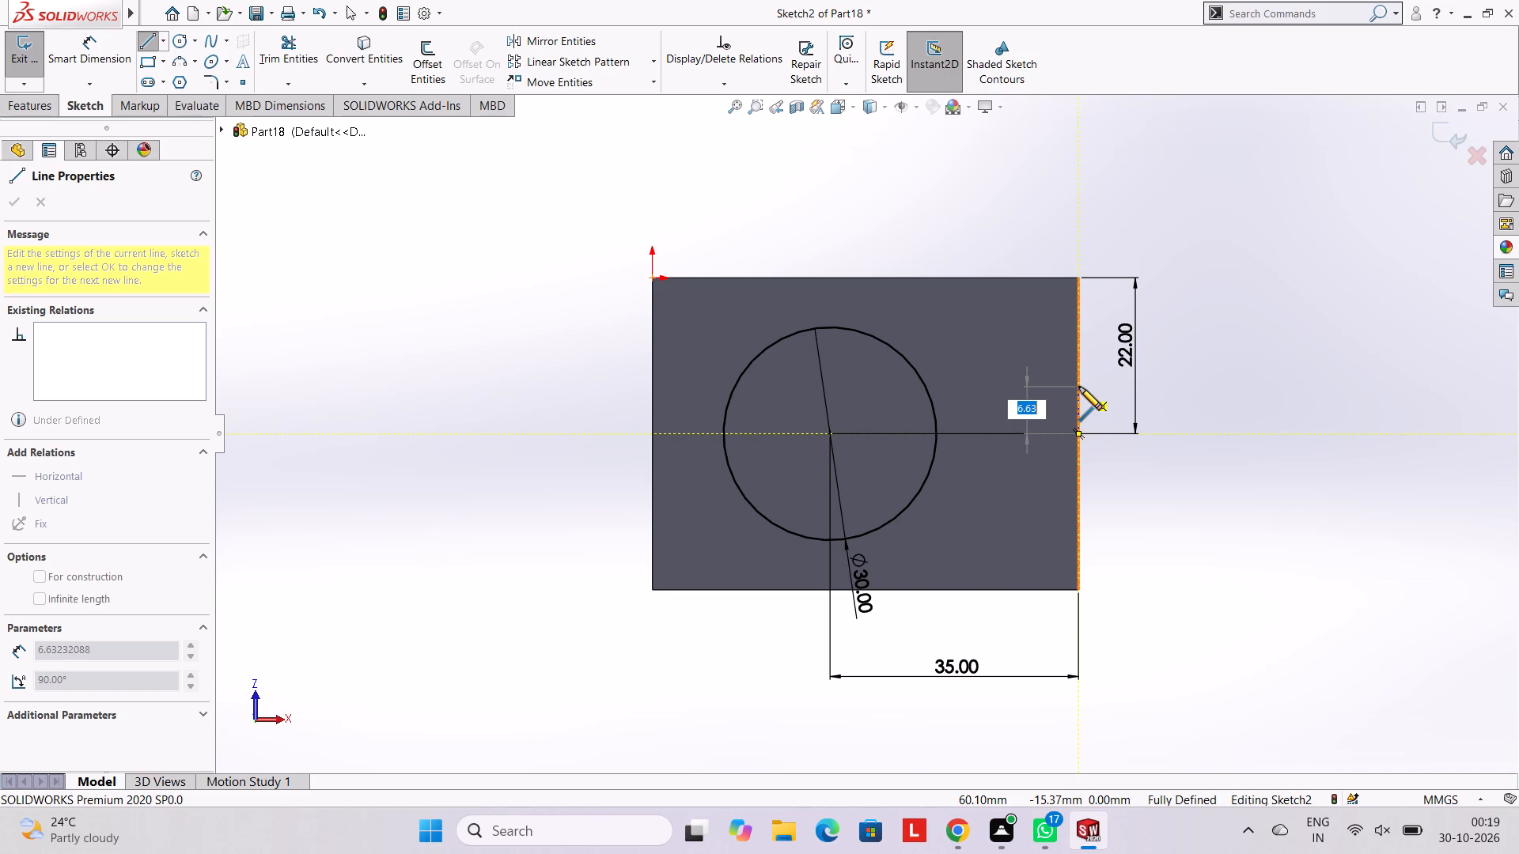
key(1)
key(Return)
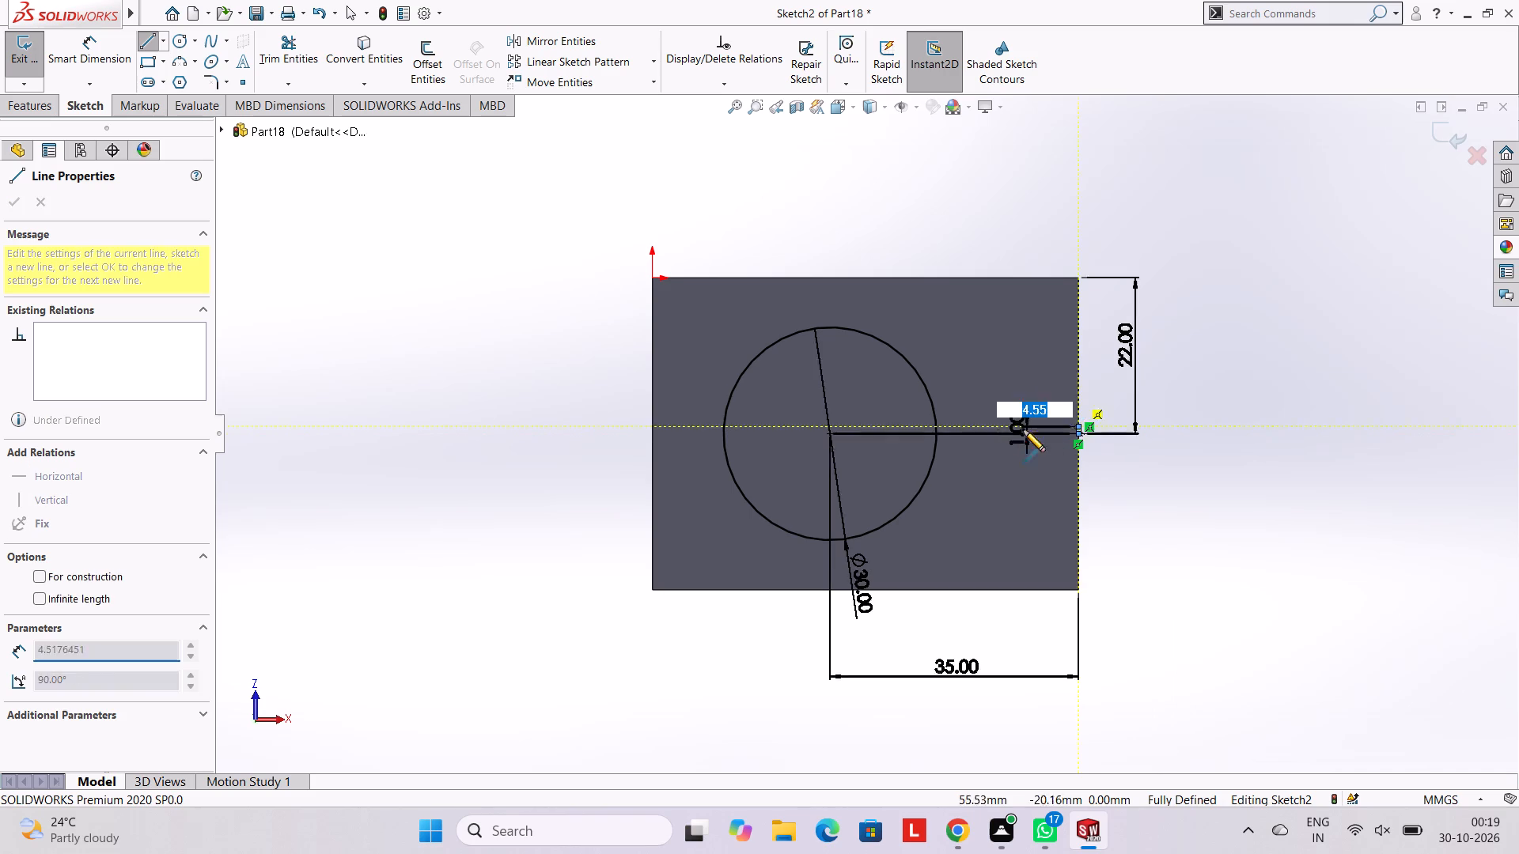
click(897, 430)
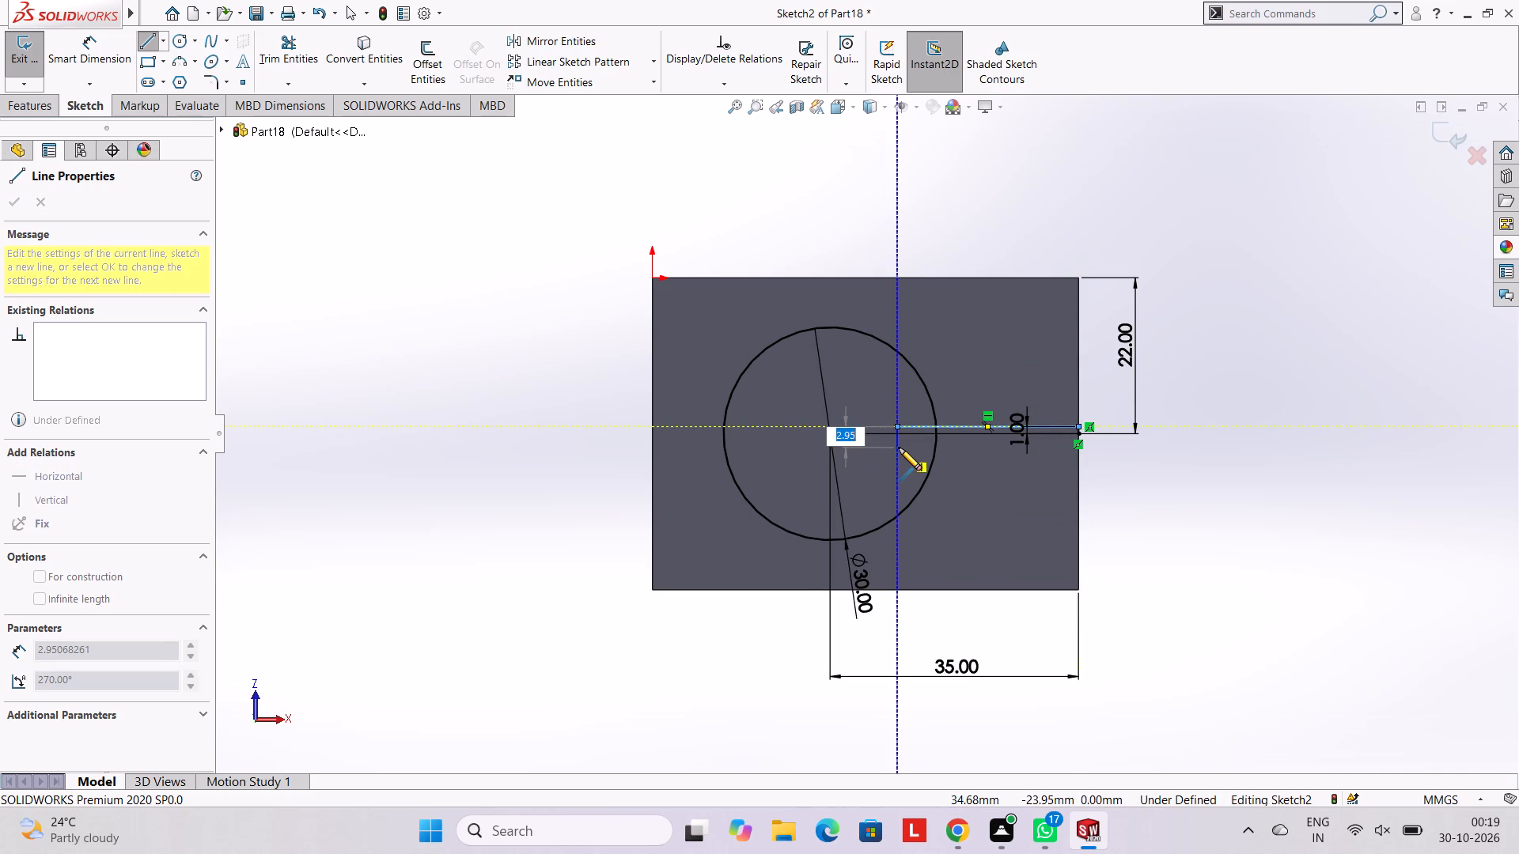
key(2)
key(Return)
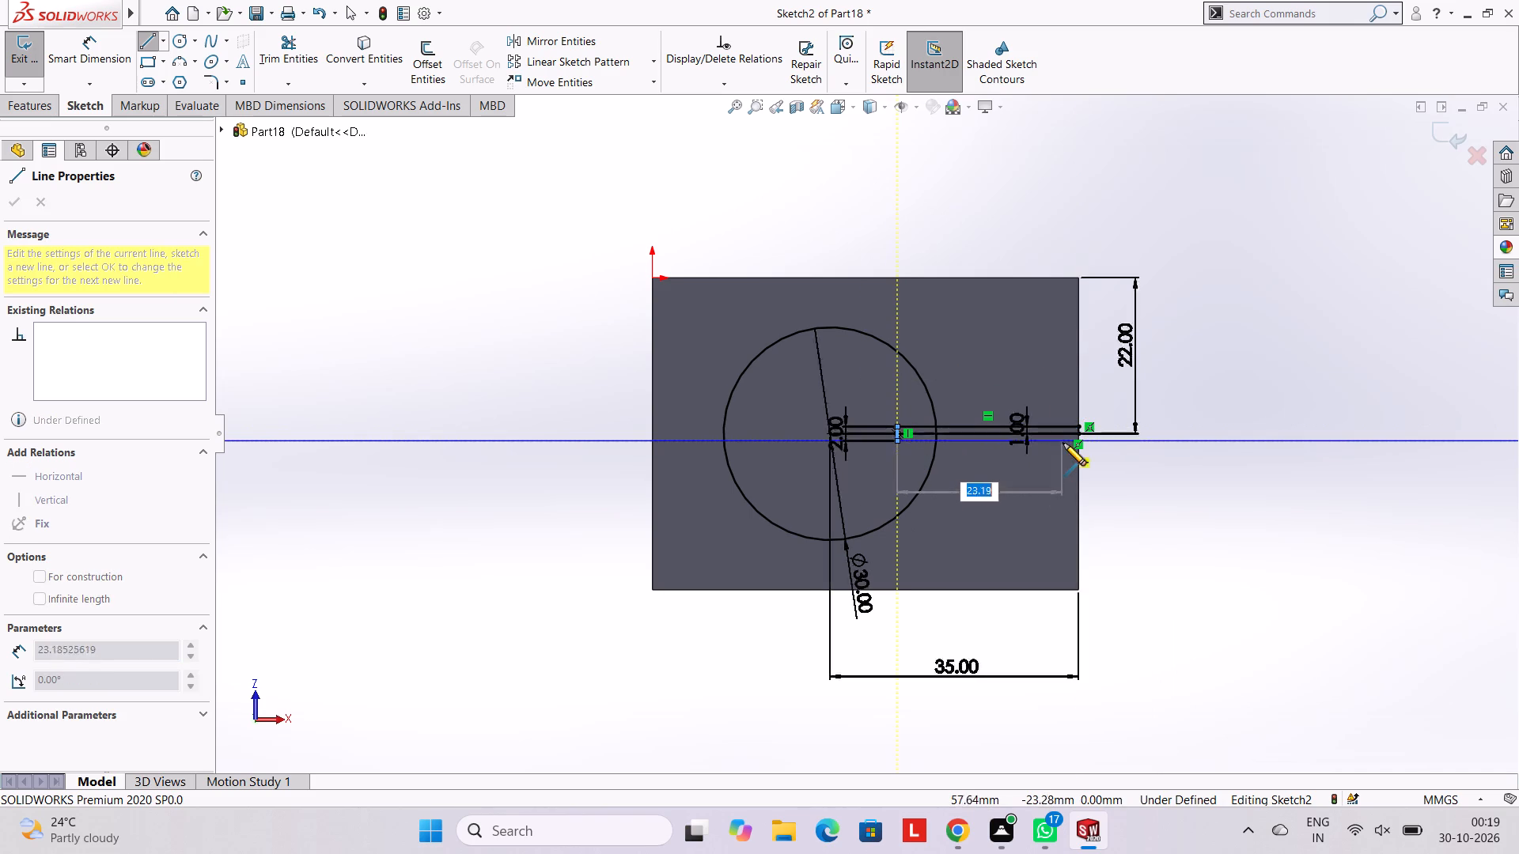
scroll(1080, 444, down, 4)
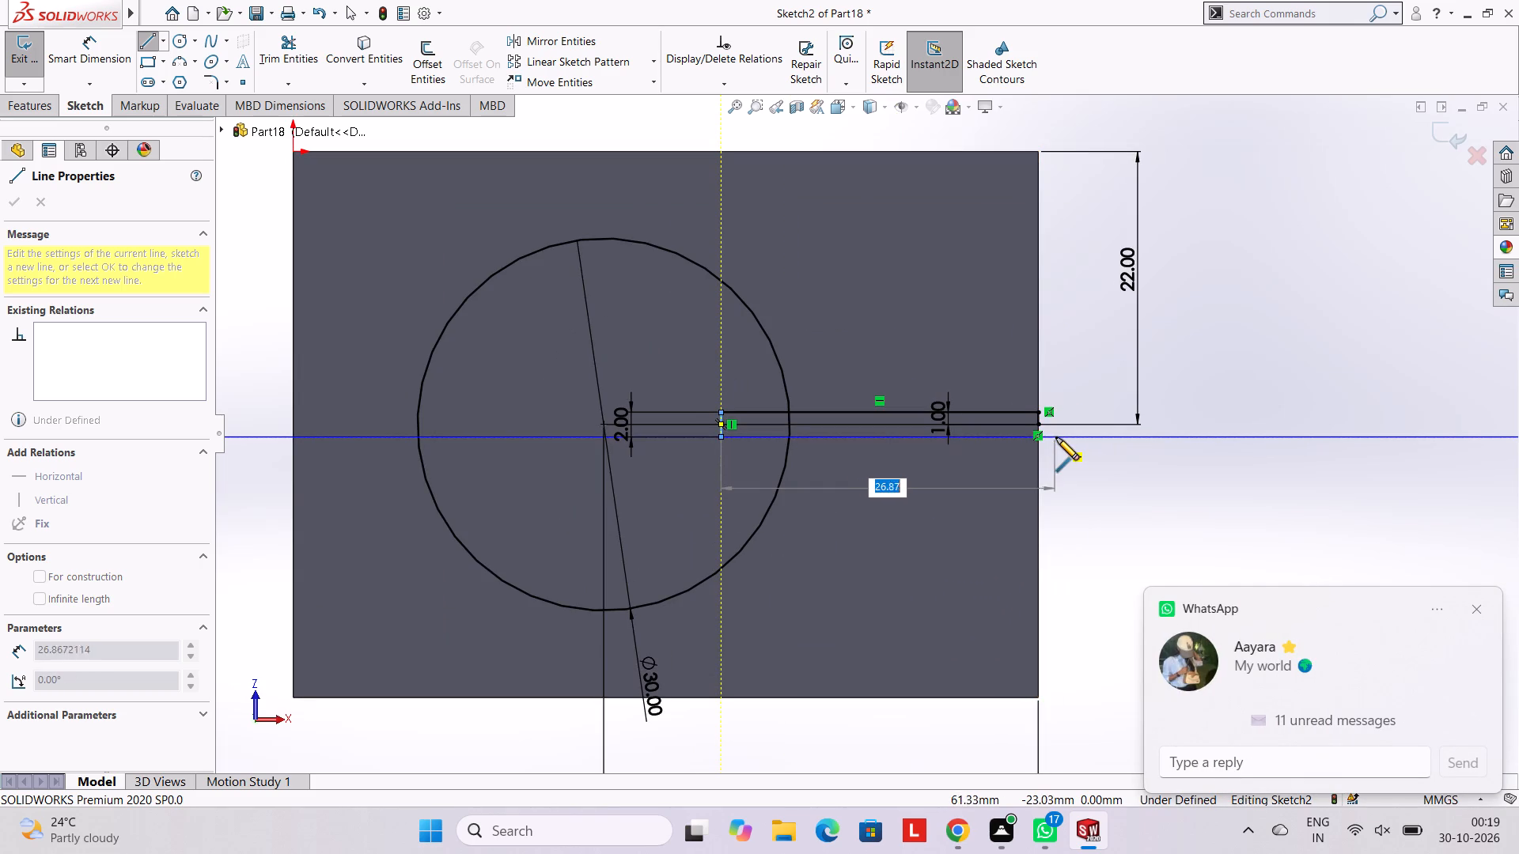
click(1058, 437)
Close the slot at the block's edge with a full-width vertical line, trimming away the 1 mm segment and the lower line's overhang.
scroll(1097, 382, down, 5)
click(278, 63)
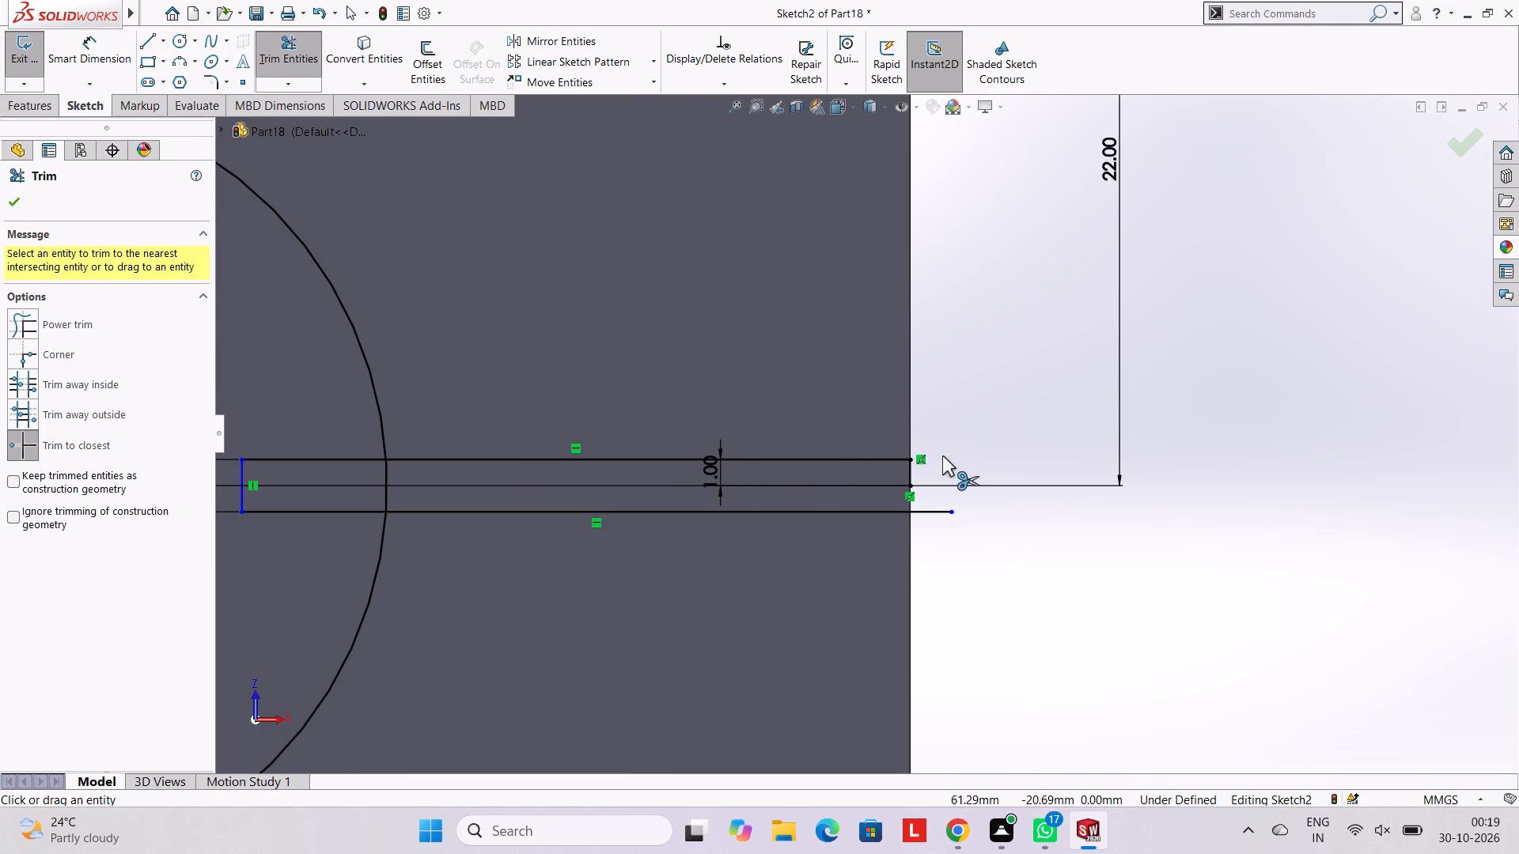
click(912, 472)
click(142, 47)
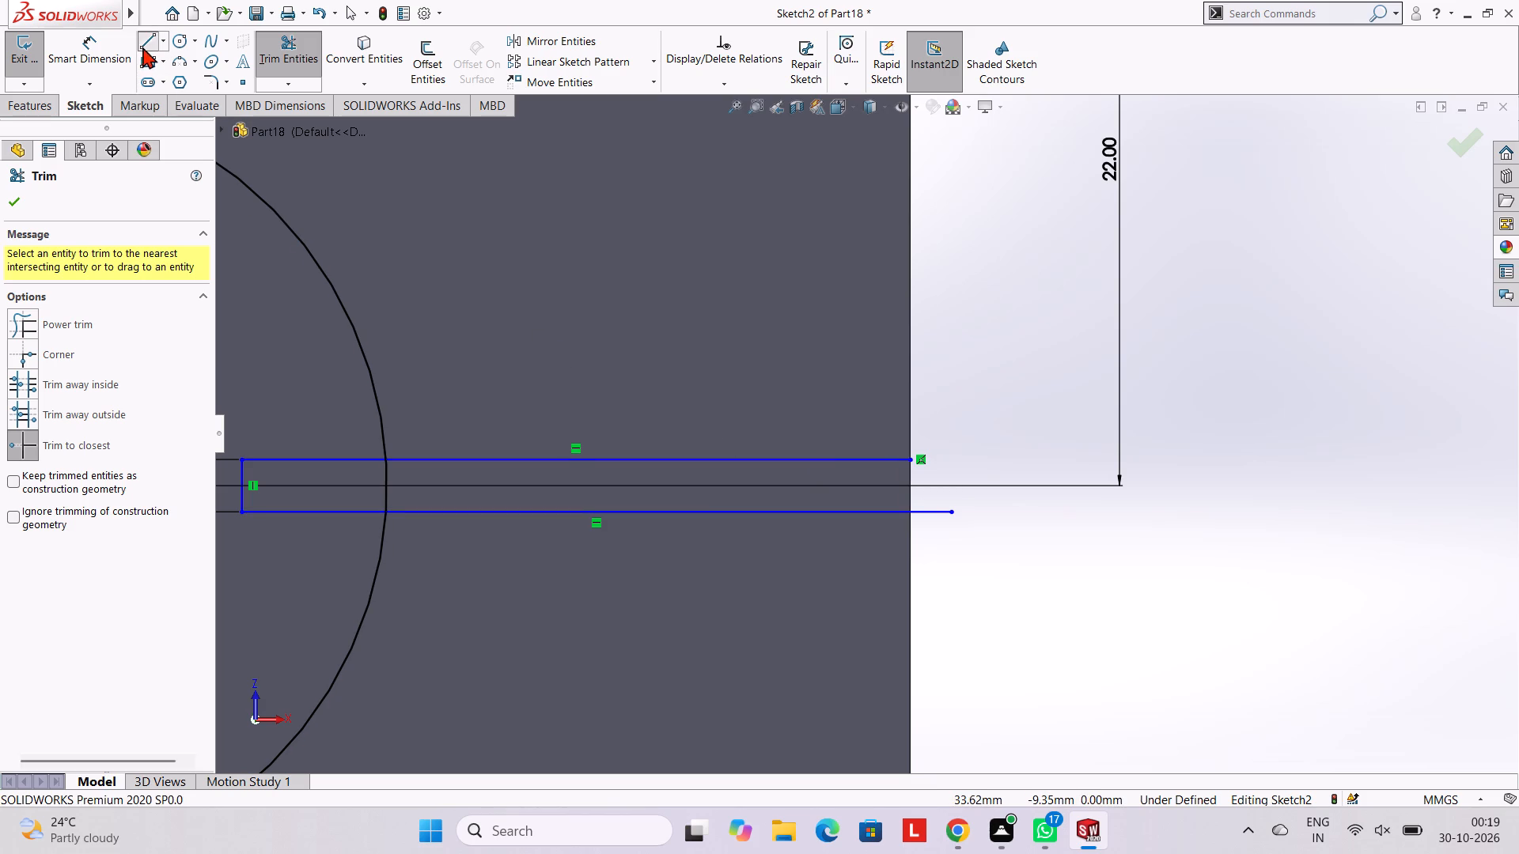
click(911, 460)
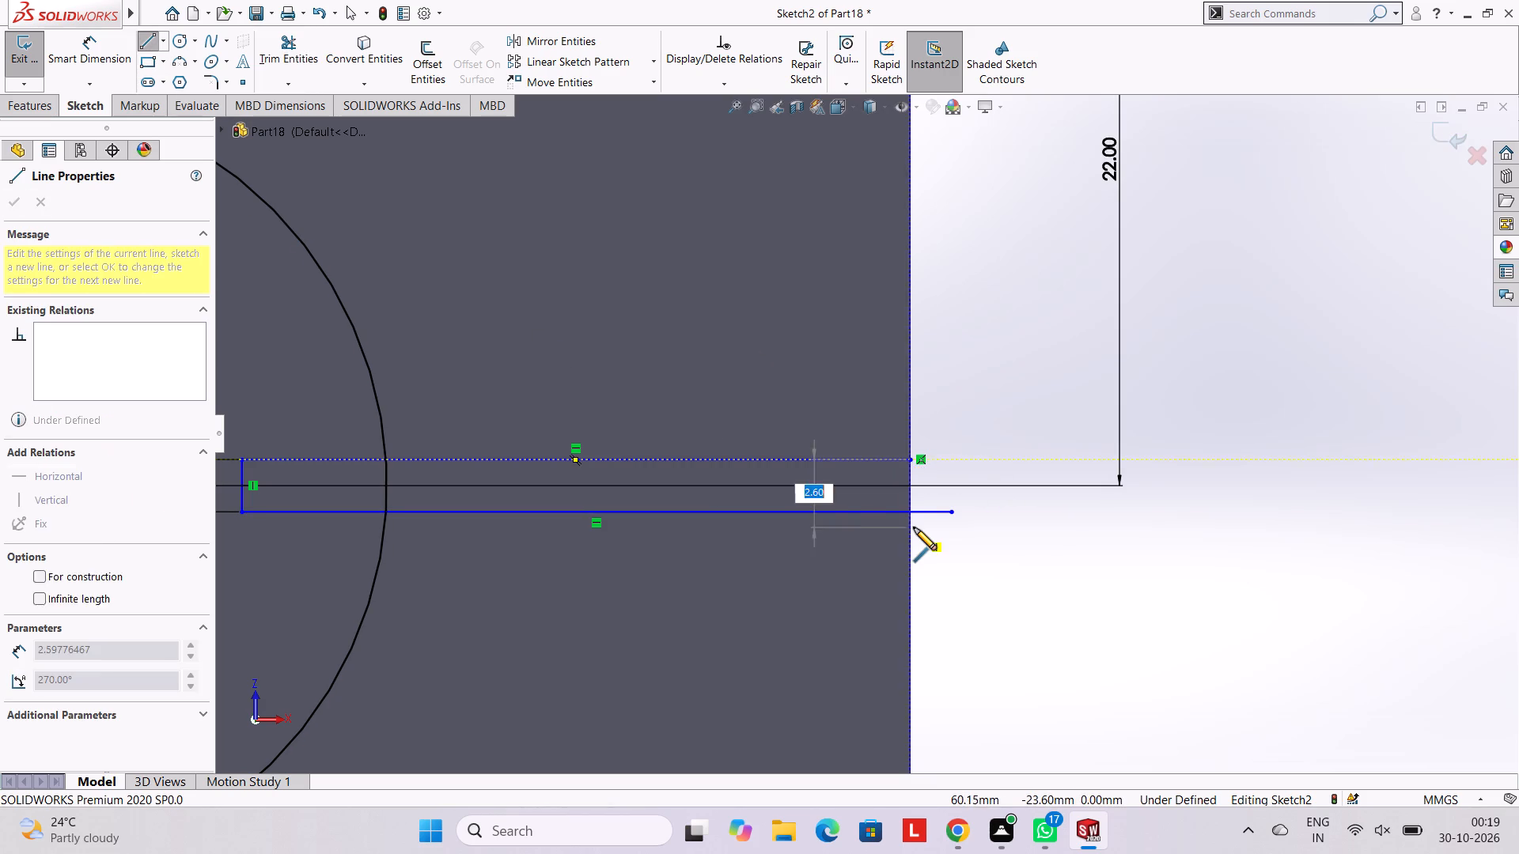
click(911, 511)
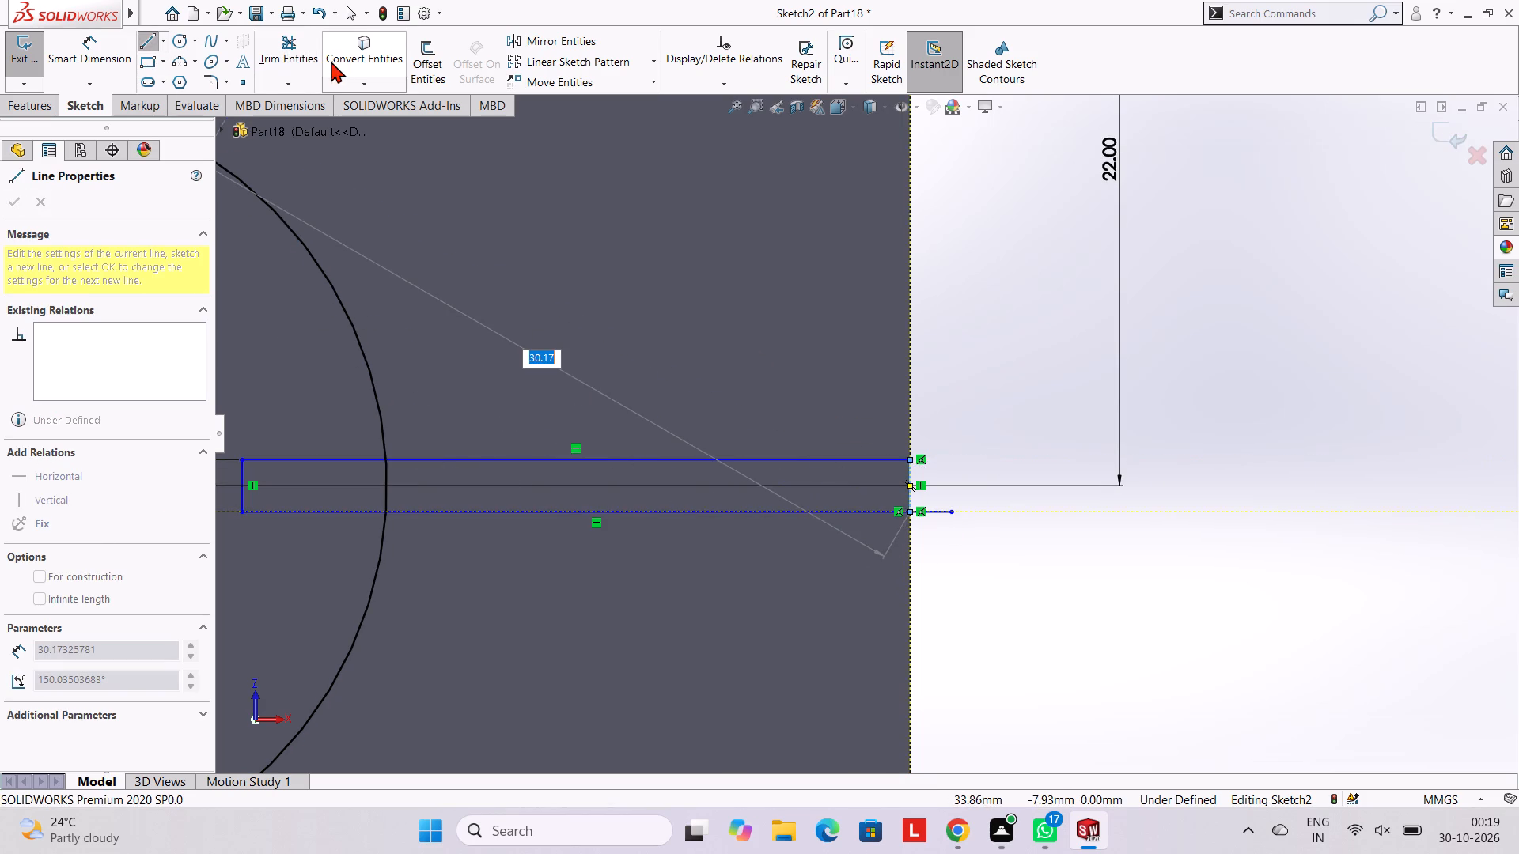
click(309, 61)
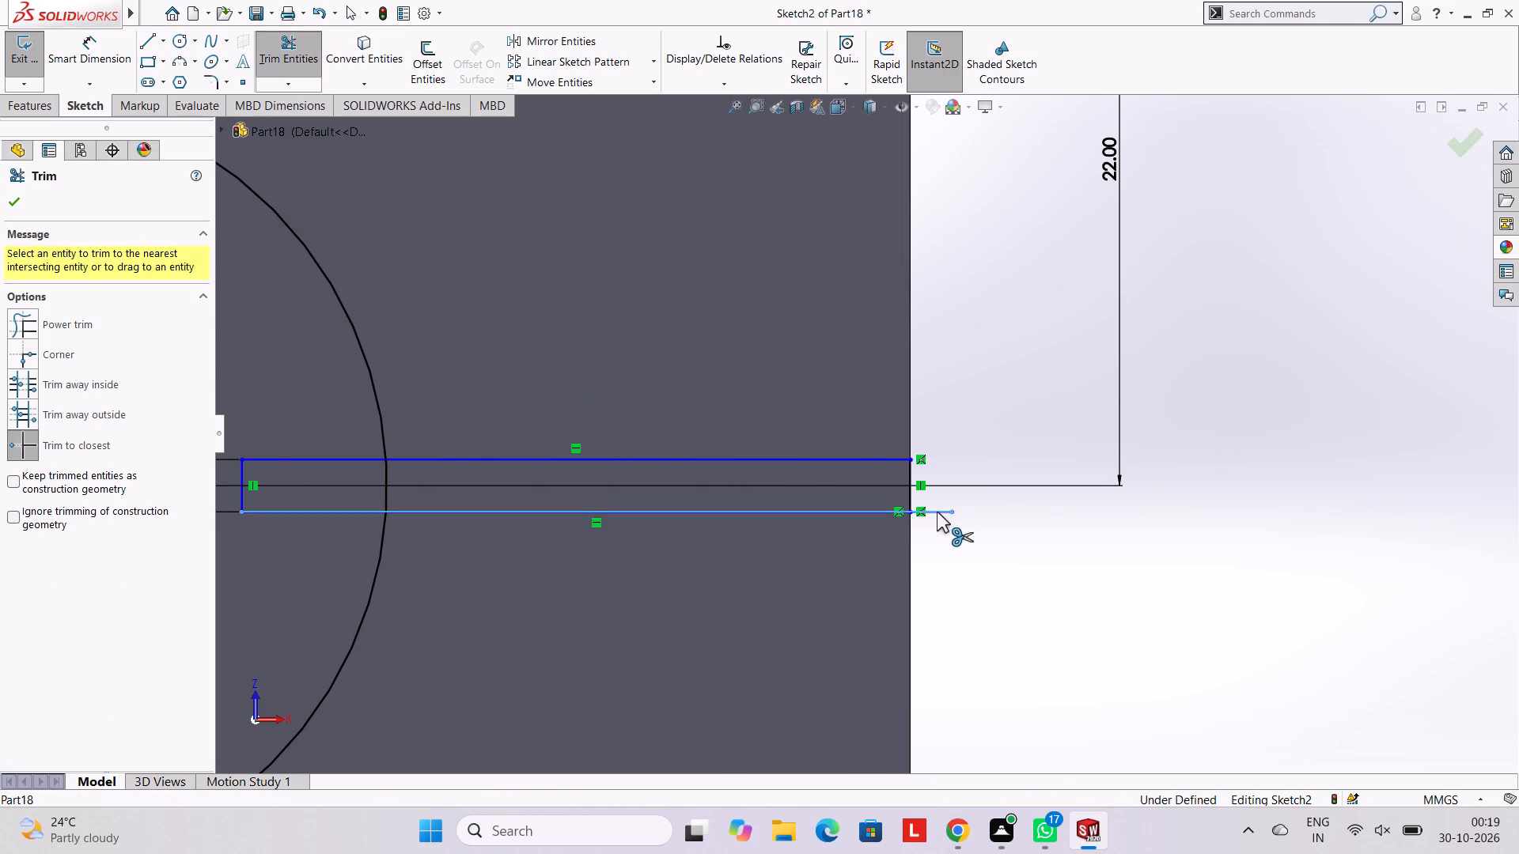
click(937, 512)
Trim the arc between the slot lines and the slot's portion inside the circle, joining both into one keyhole outline.
scroll(910, 478, up, 2)
scroll(585, 503, up, 2)
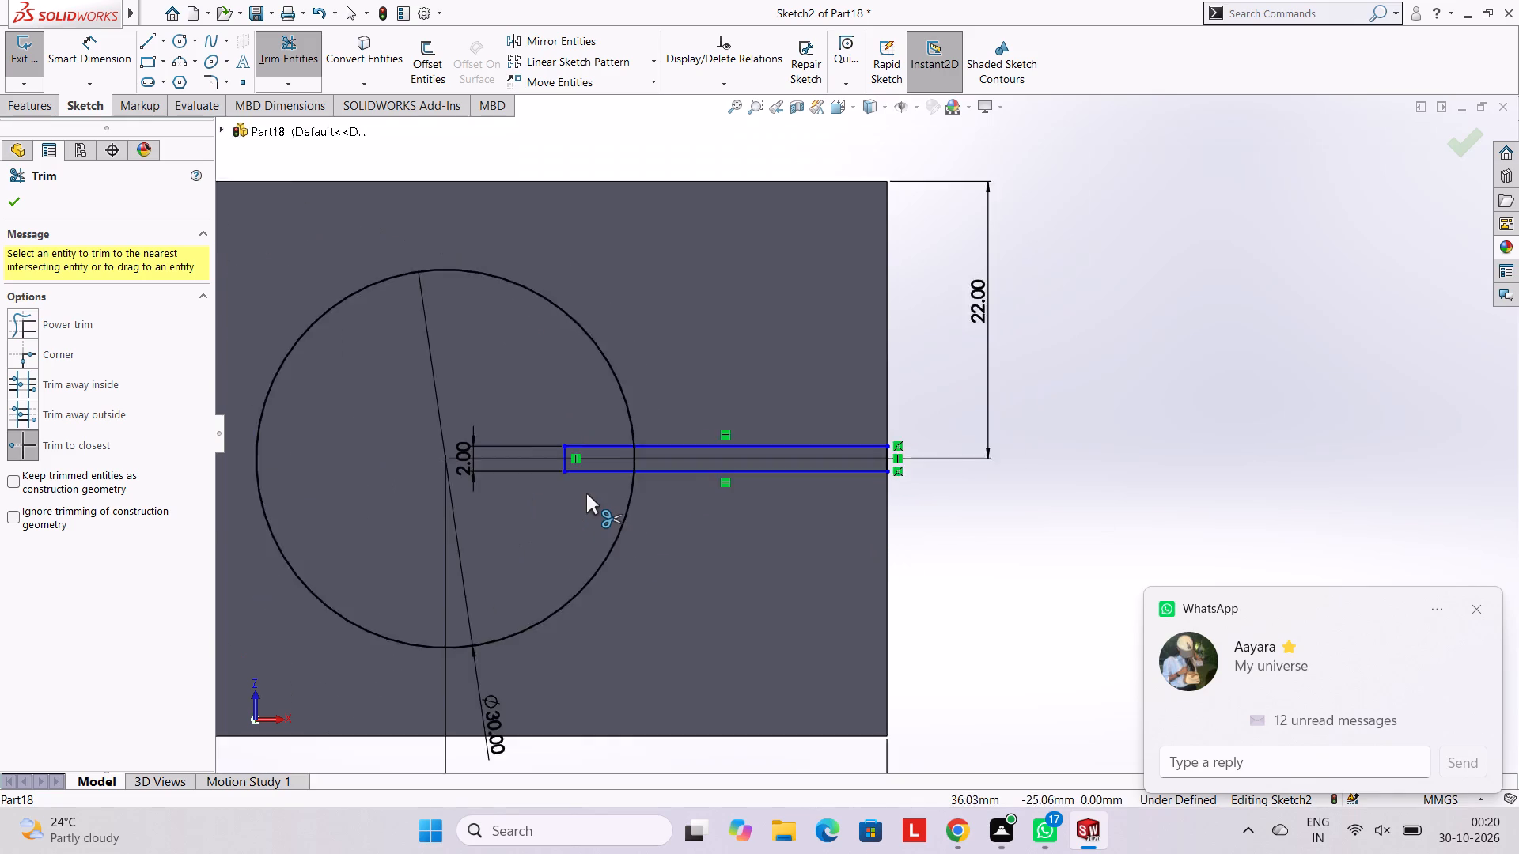
scroll(586, 493, down, 1)
scroll(796, 479, down, 2)
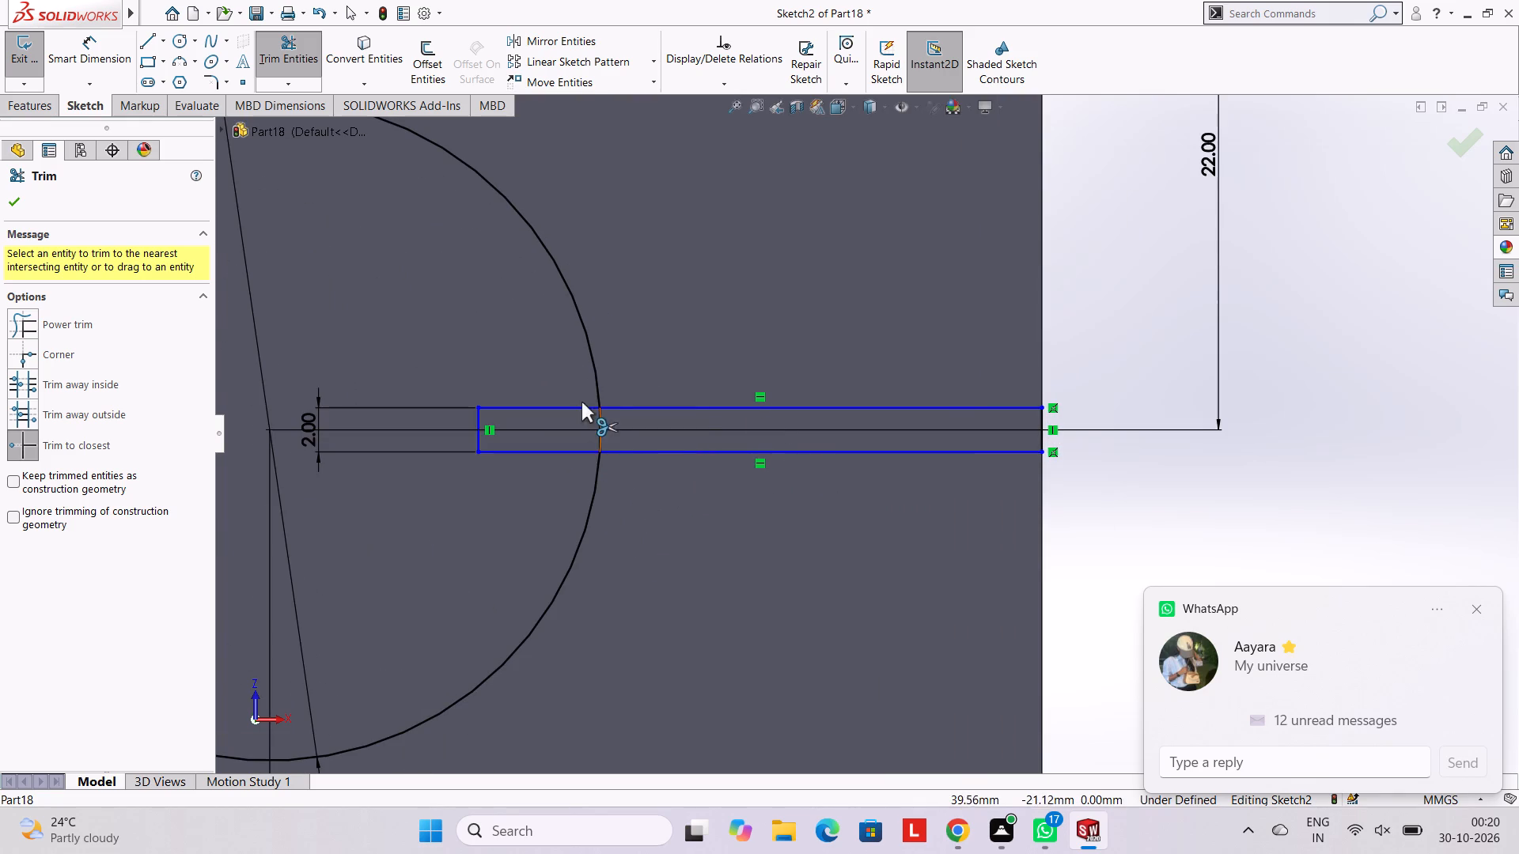
click(537, 429)
click(828, 433)
scroll(845, 420, up, 3)
scroll(654, 461, down, 5)
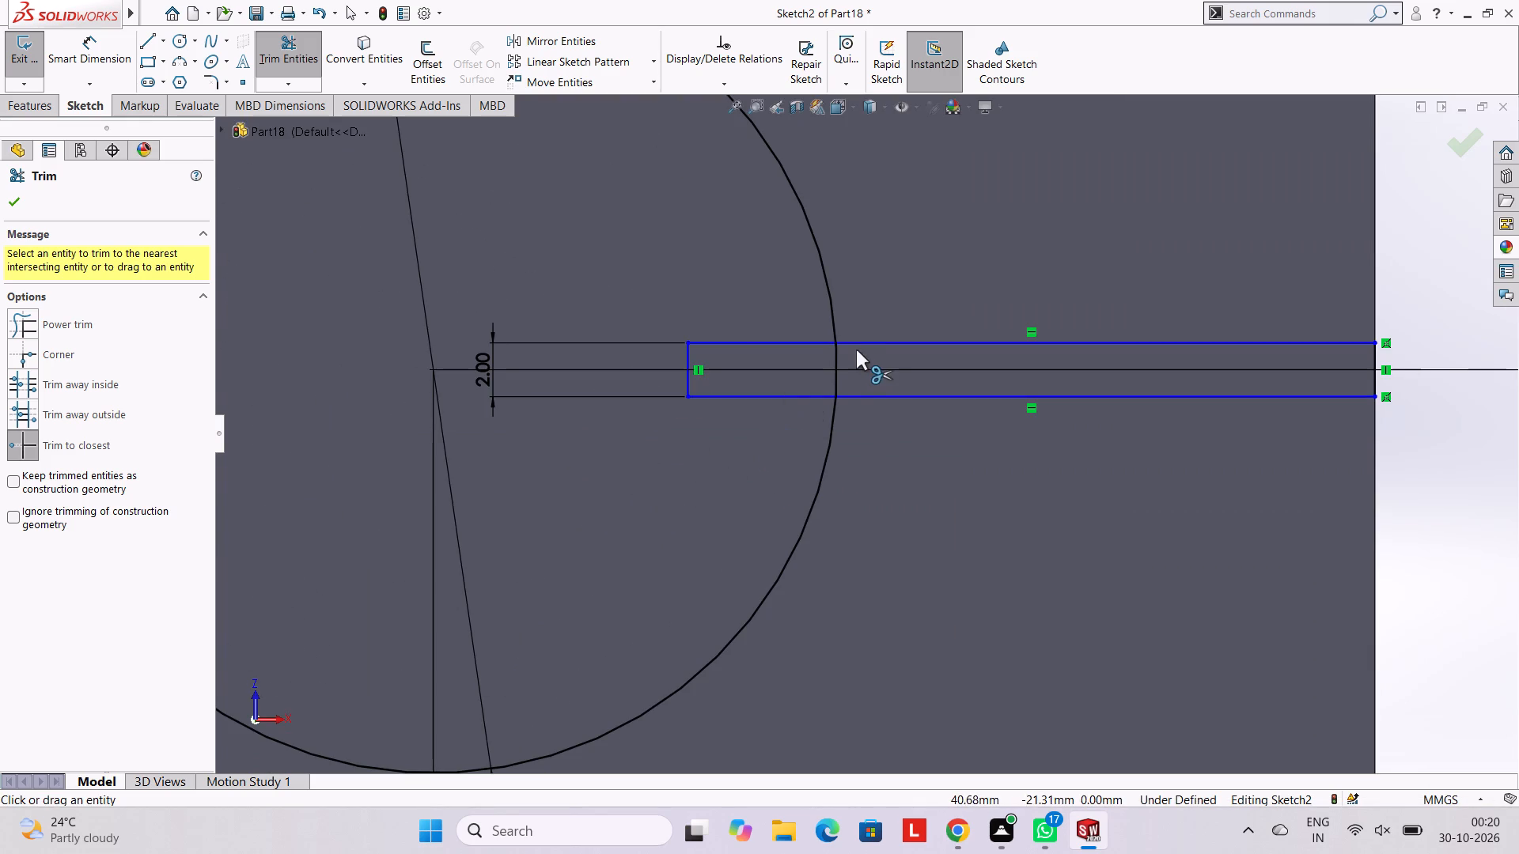
click(838, 355)
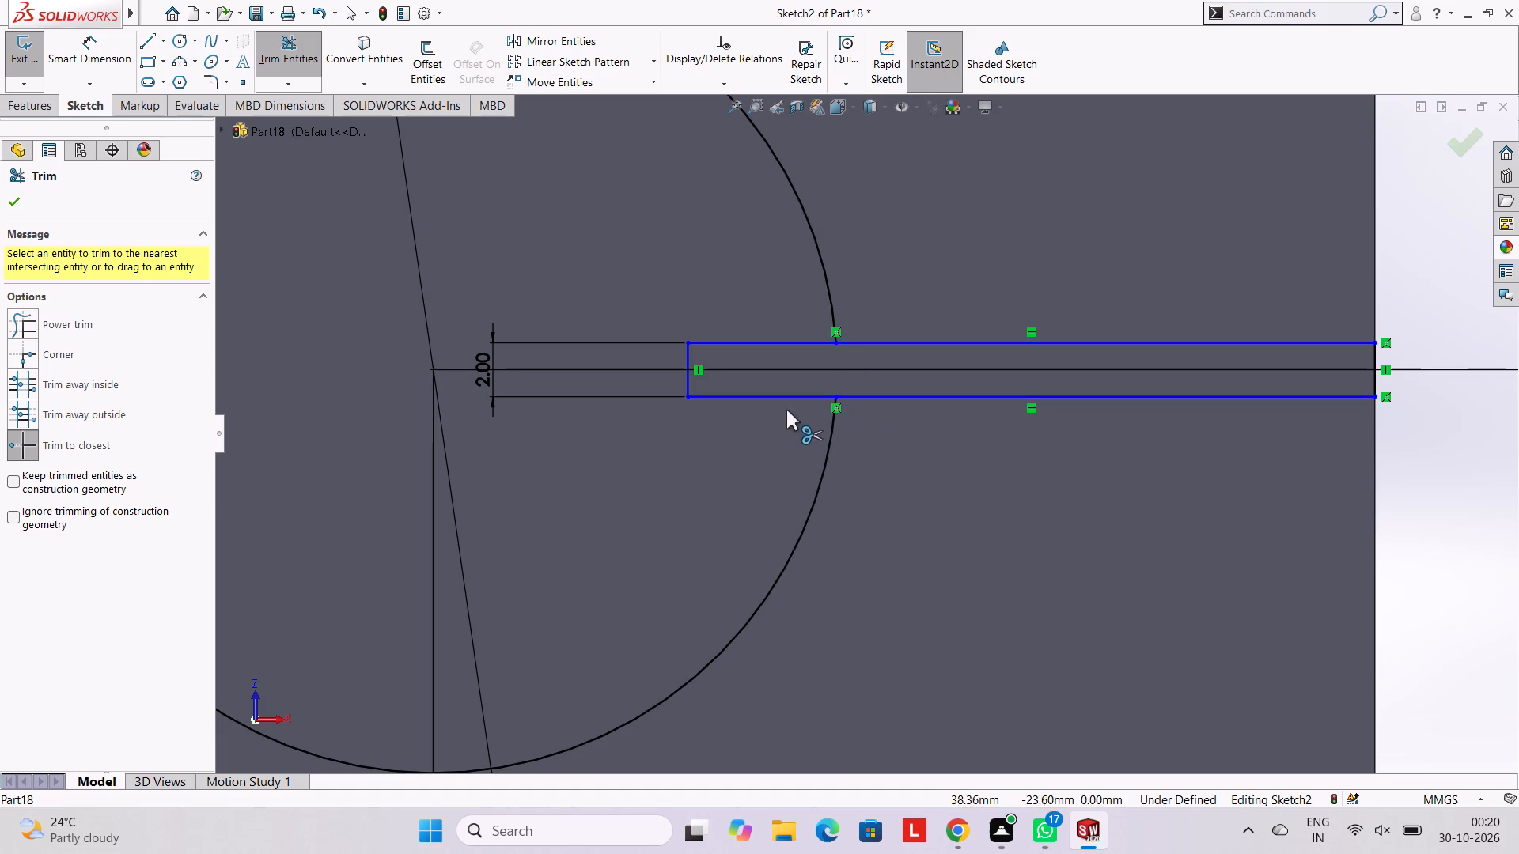
scroll(1071, 443, up, 4)
scroll(1108, 381, down, 1)
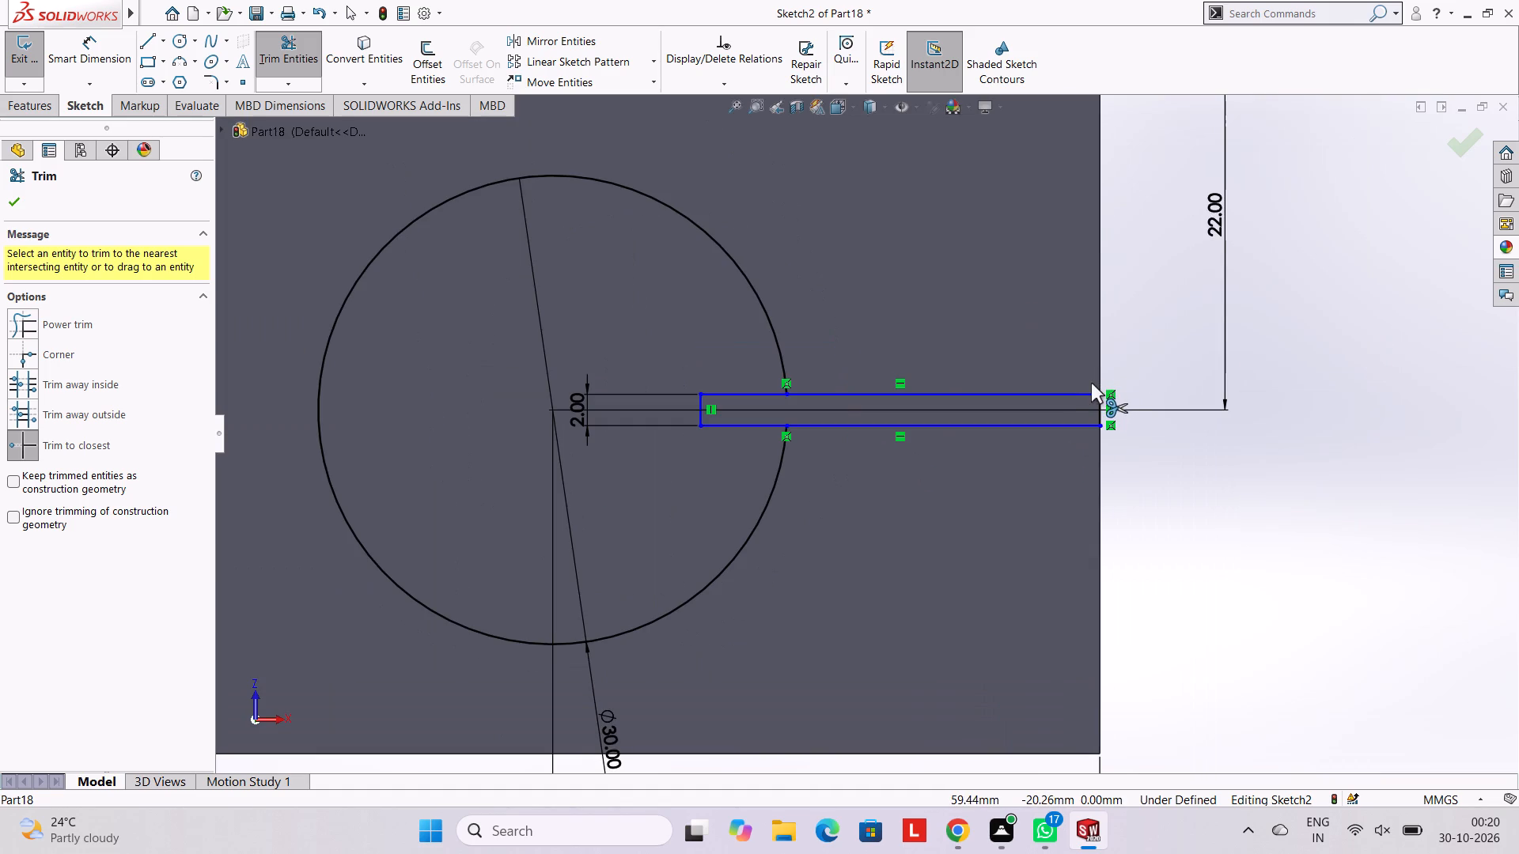
click(751, 396)
click(753, 421)
click(703, 412)
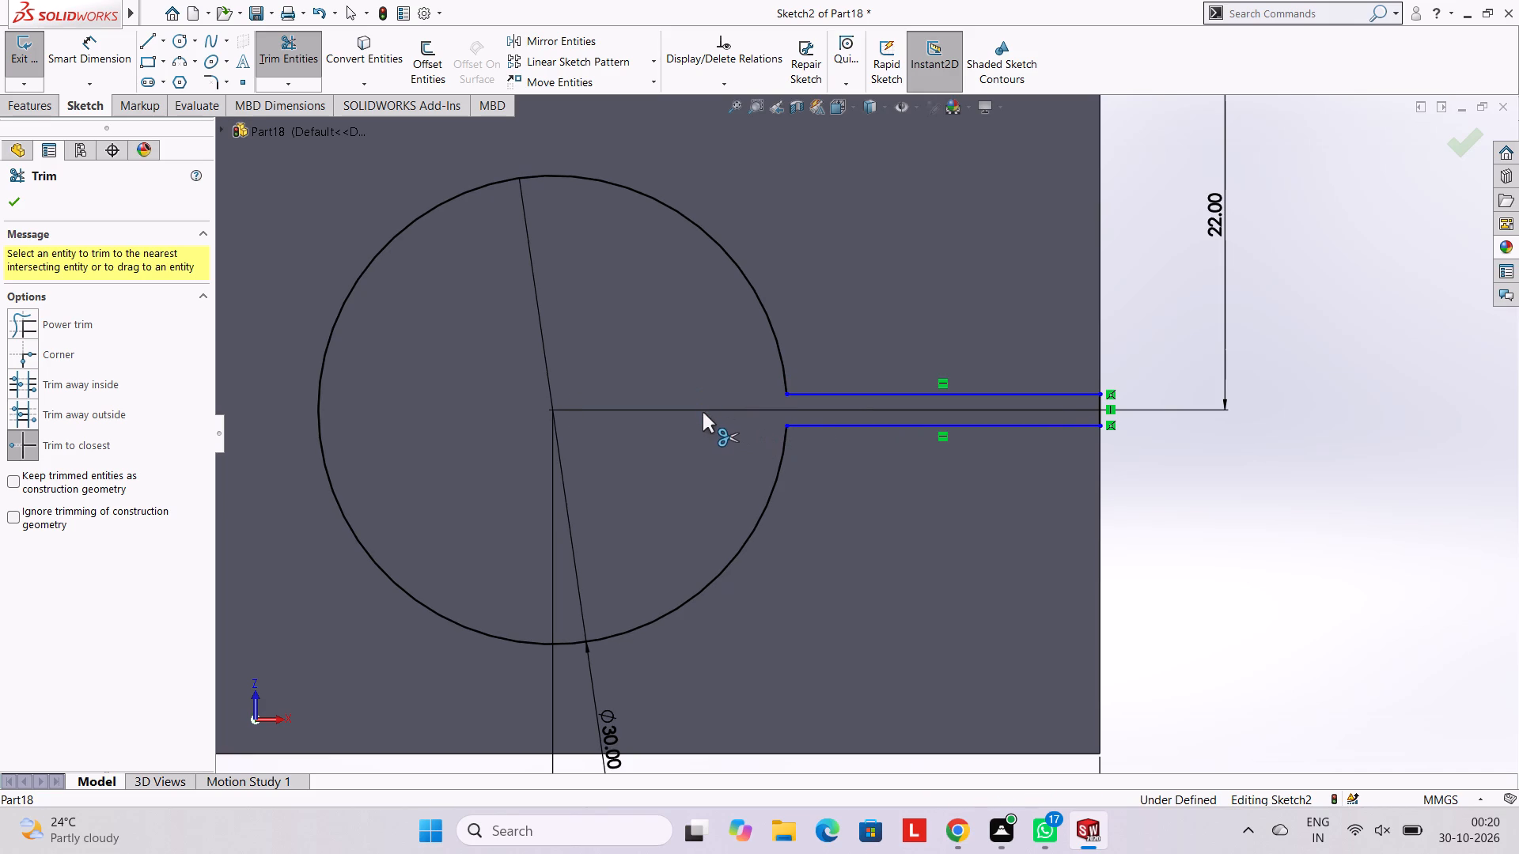
Dimension the slot's length from its junction with the circle to the block's edge.
click(64, 54)
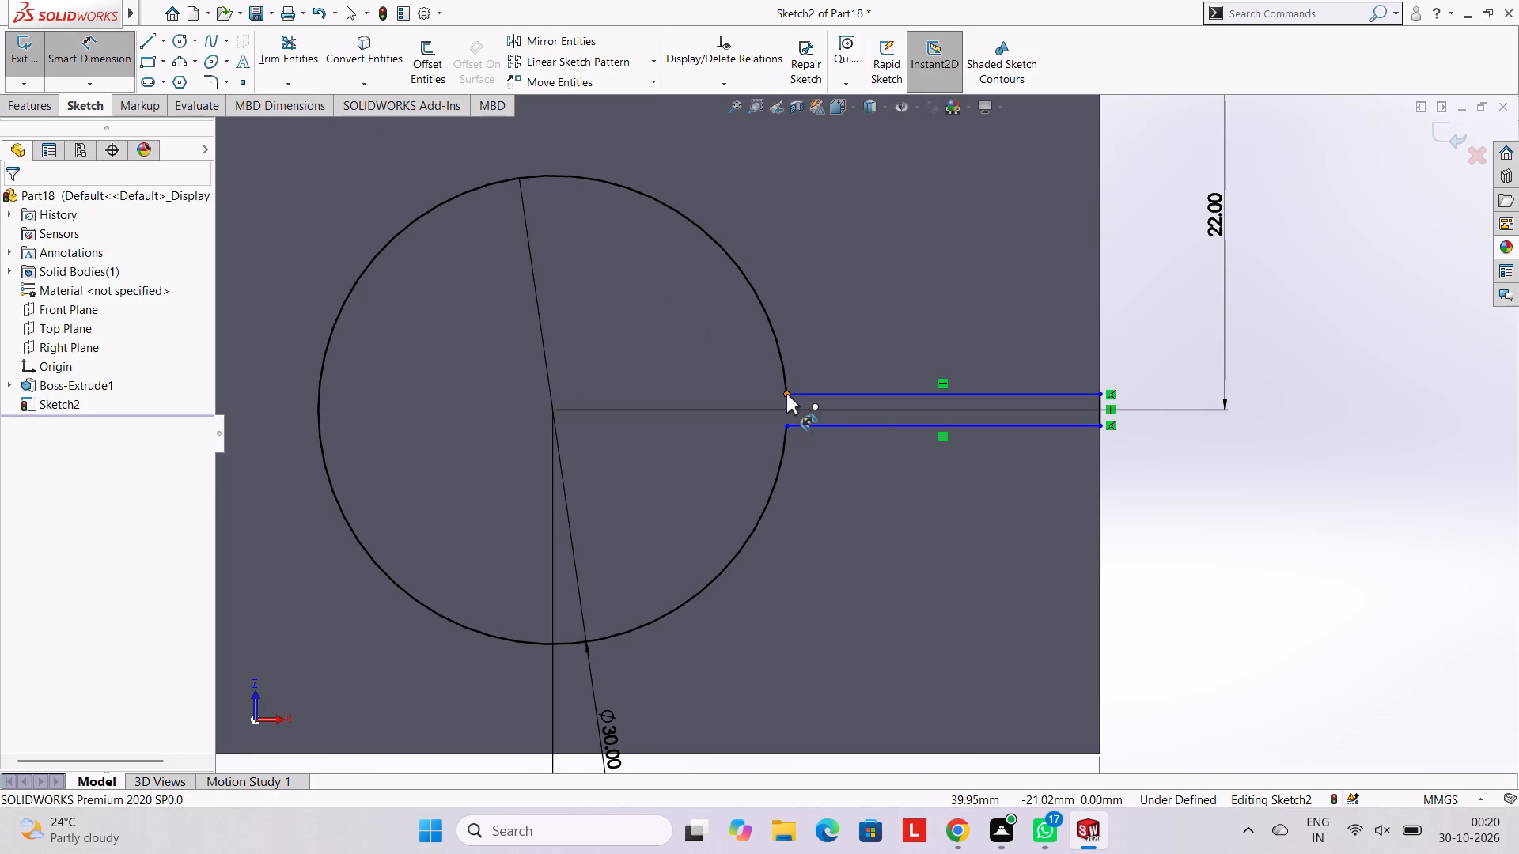
click(786, 394)
click(1100, 393)
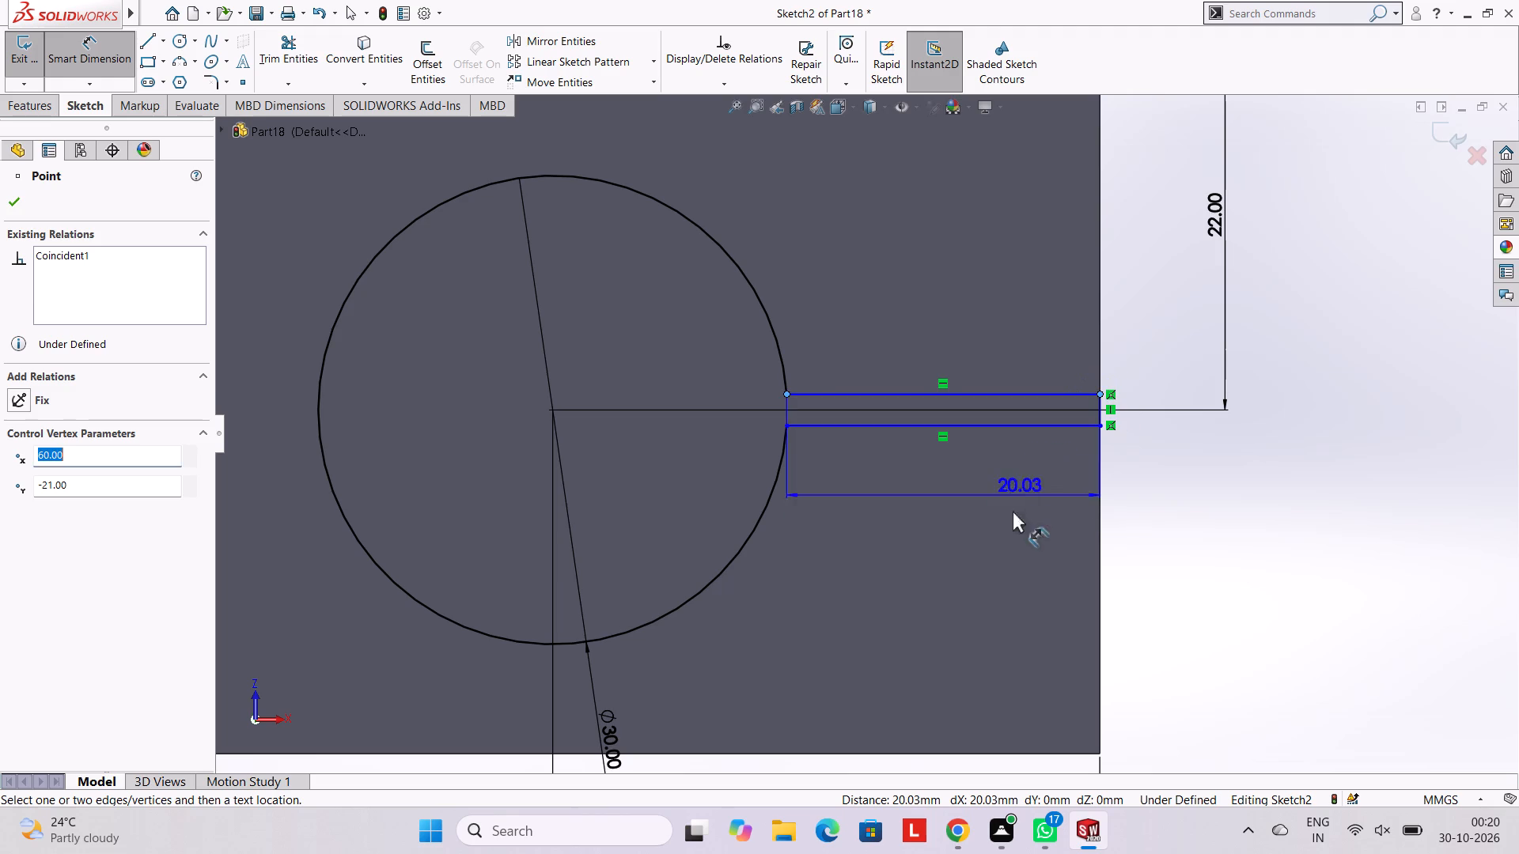
click(998, 537)
click(929, 506)
click(871, 455)
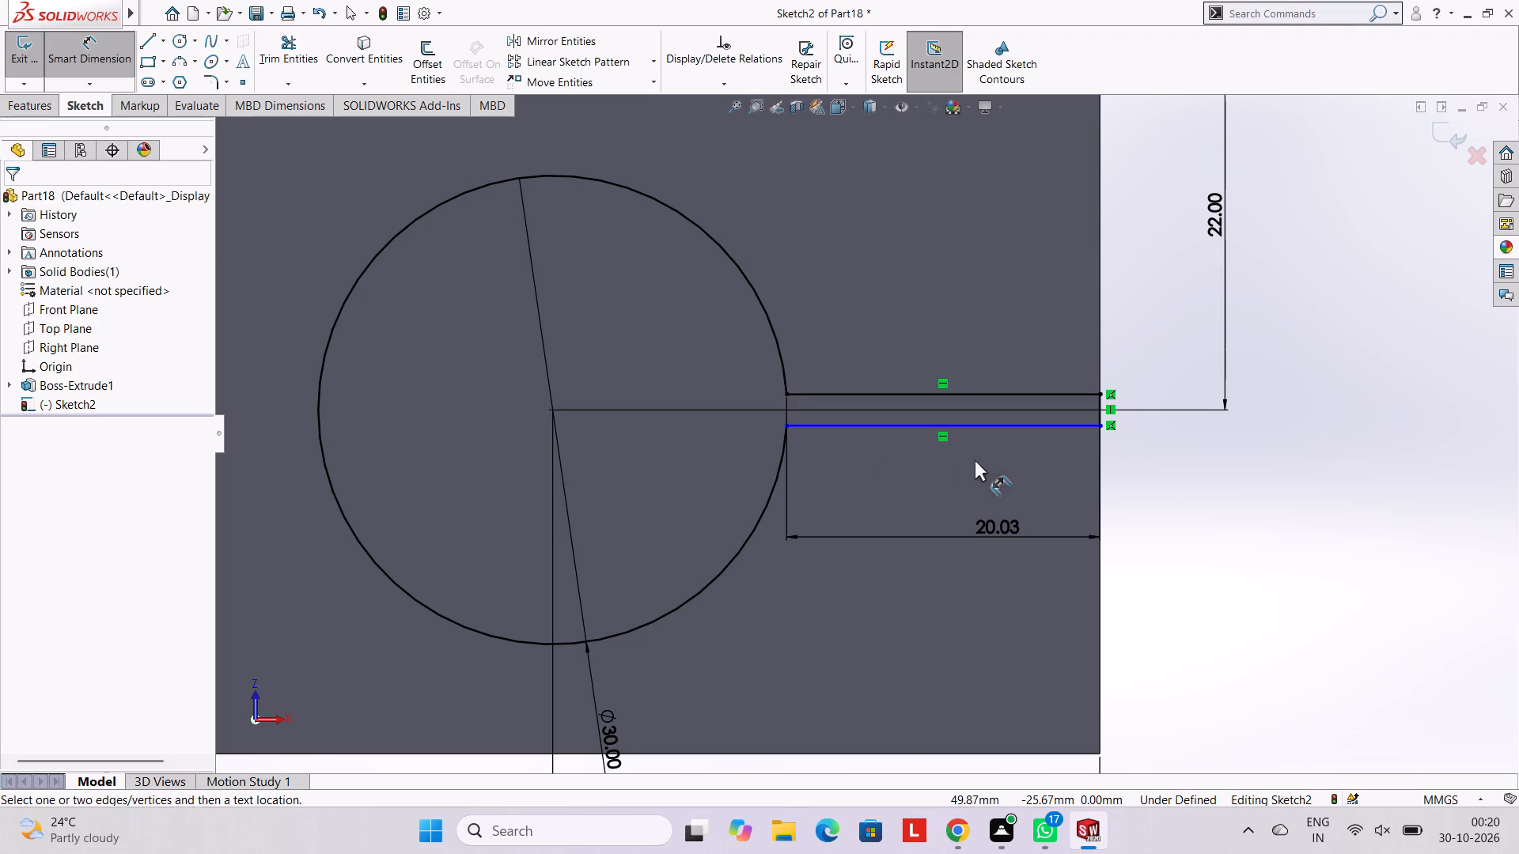
Dimension the slot's width between its two horizontal lines.
click(998, 429)
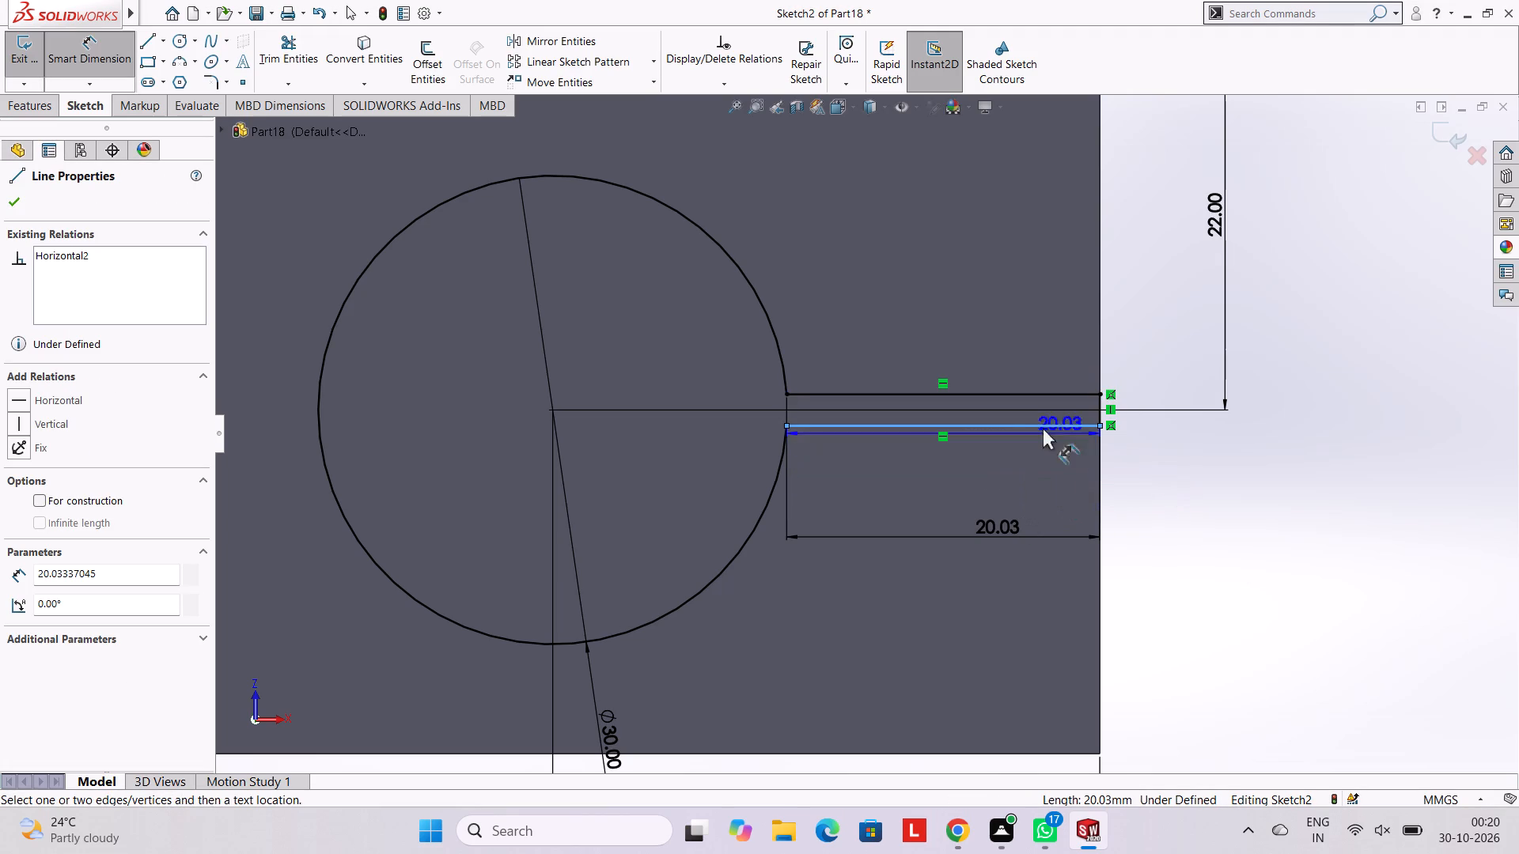
click(1009, 395)
click(1200, 420)
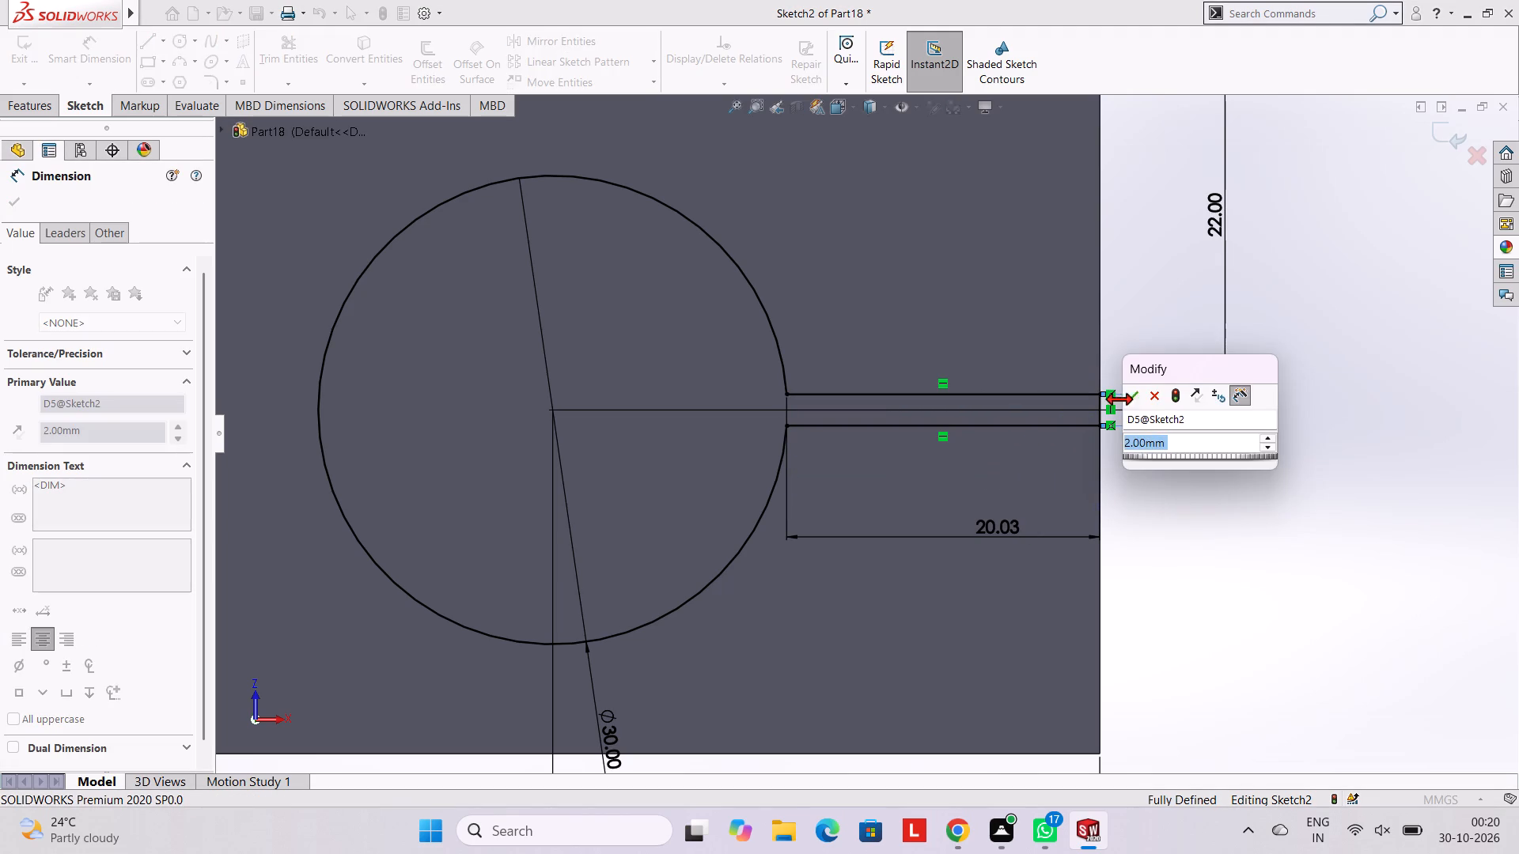
click(1123, 392)
click(1123, 325)
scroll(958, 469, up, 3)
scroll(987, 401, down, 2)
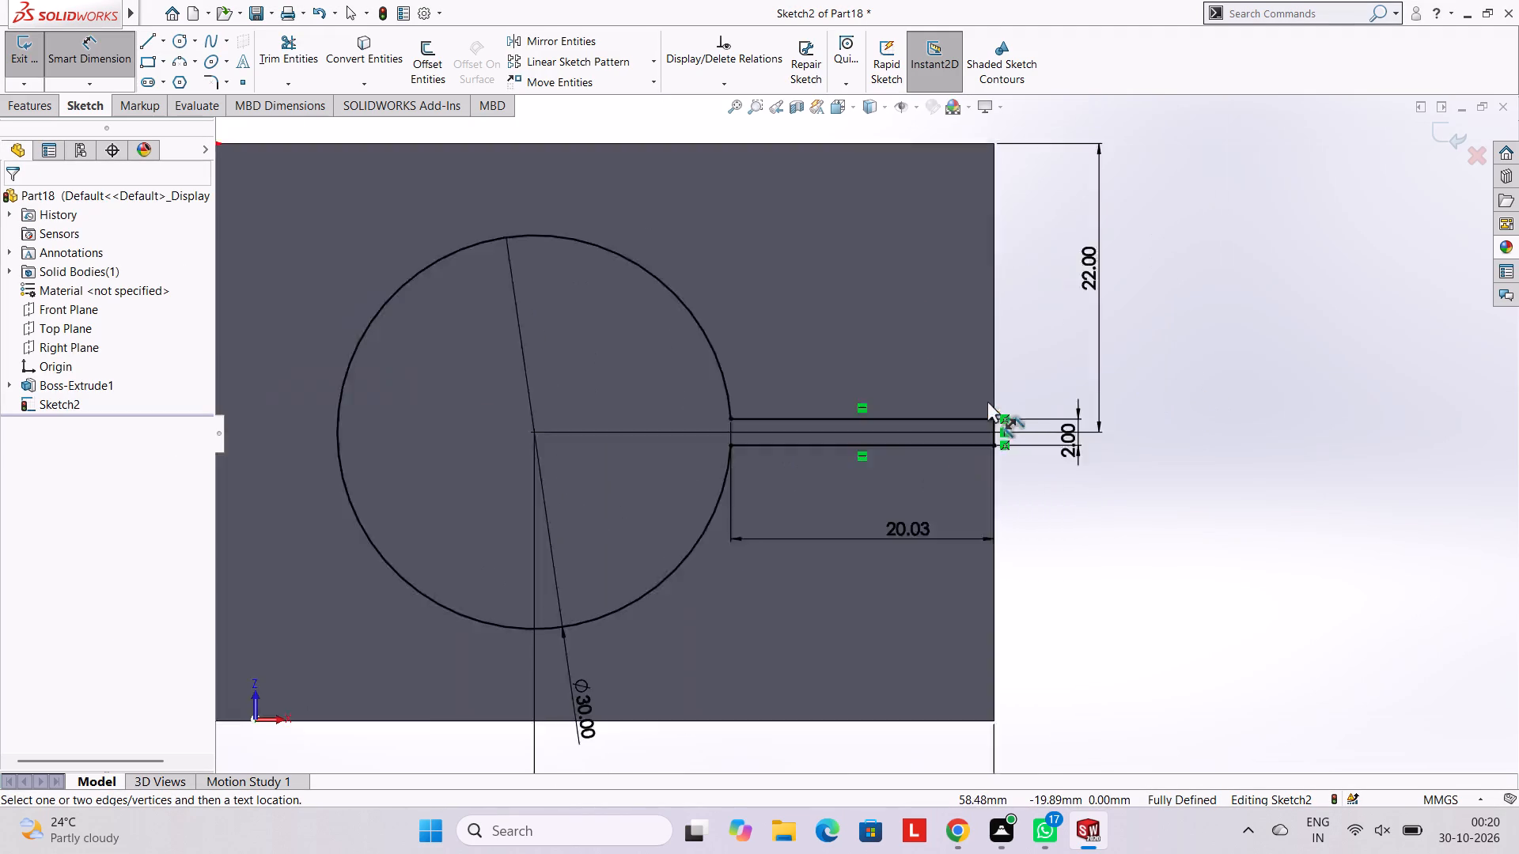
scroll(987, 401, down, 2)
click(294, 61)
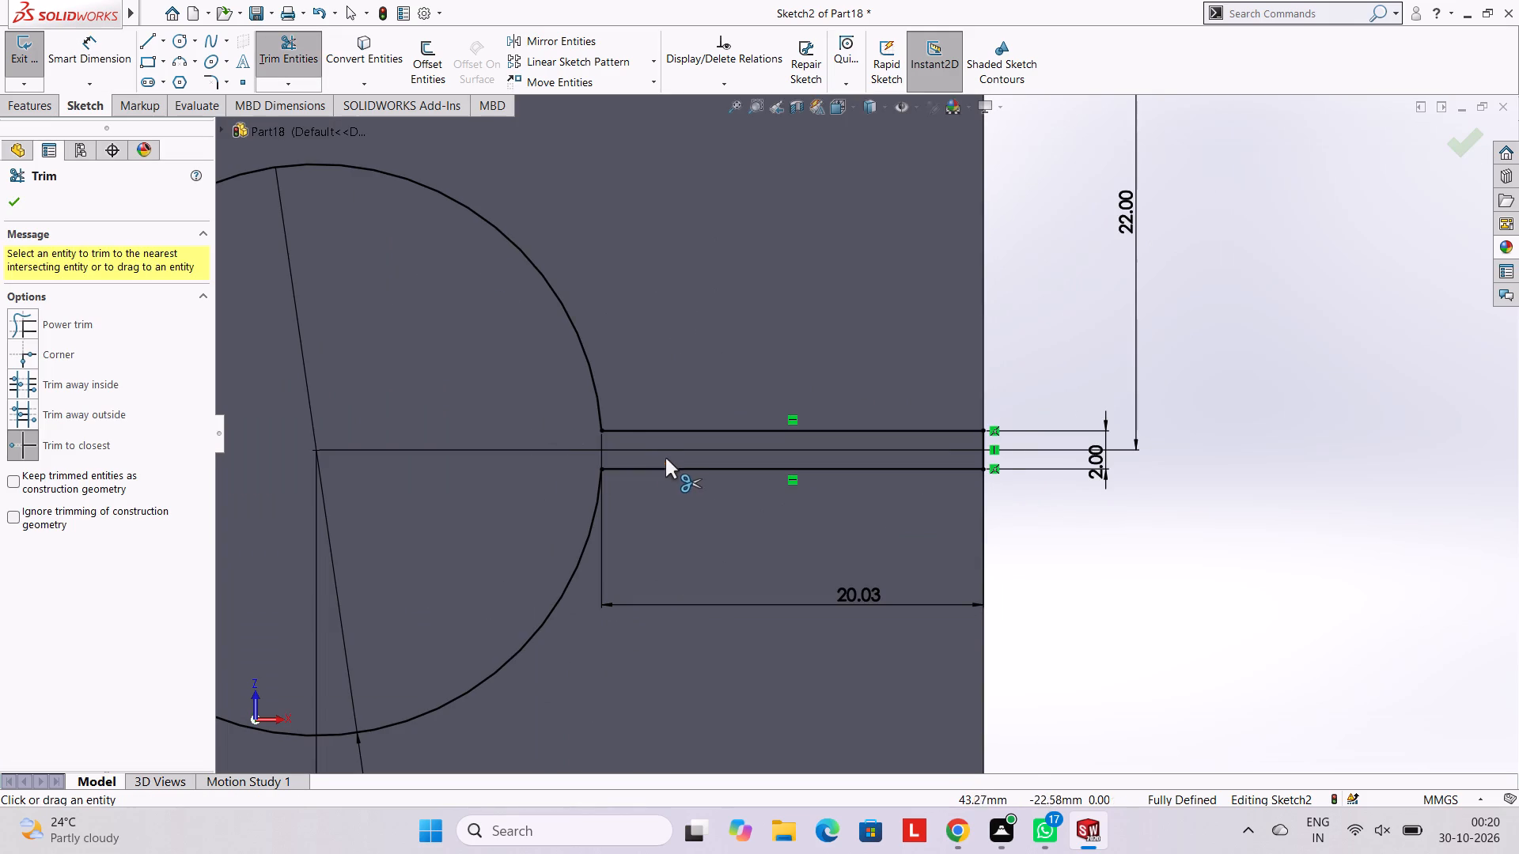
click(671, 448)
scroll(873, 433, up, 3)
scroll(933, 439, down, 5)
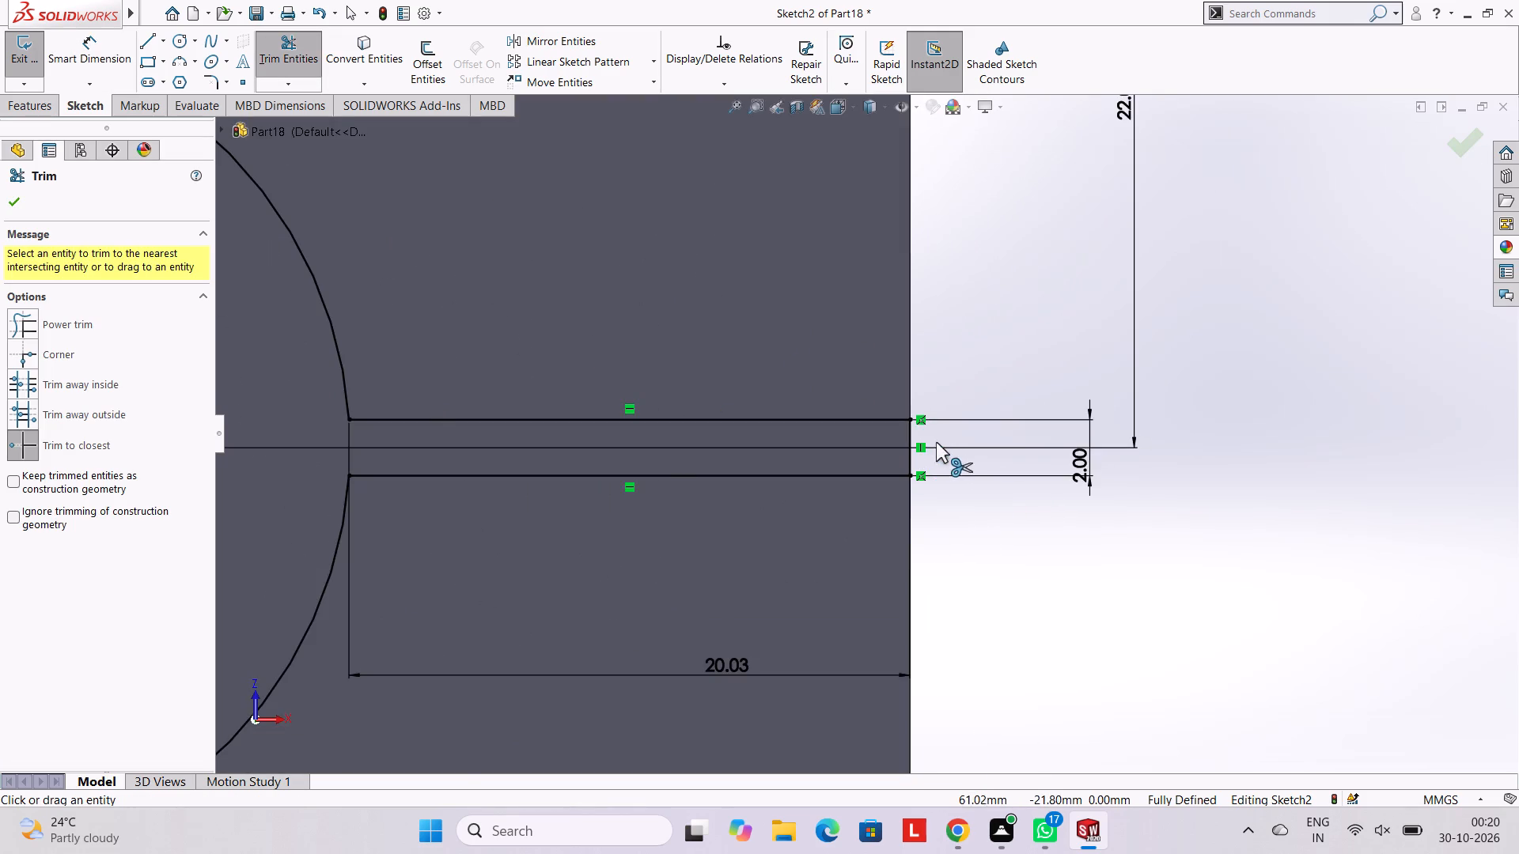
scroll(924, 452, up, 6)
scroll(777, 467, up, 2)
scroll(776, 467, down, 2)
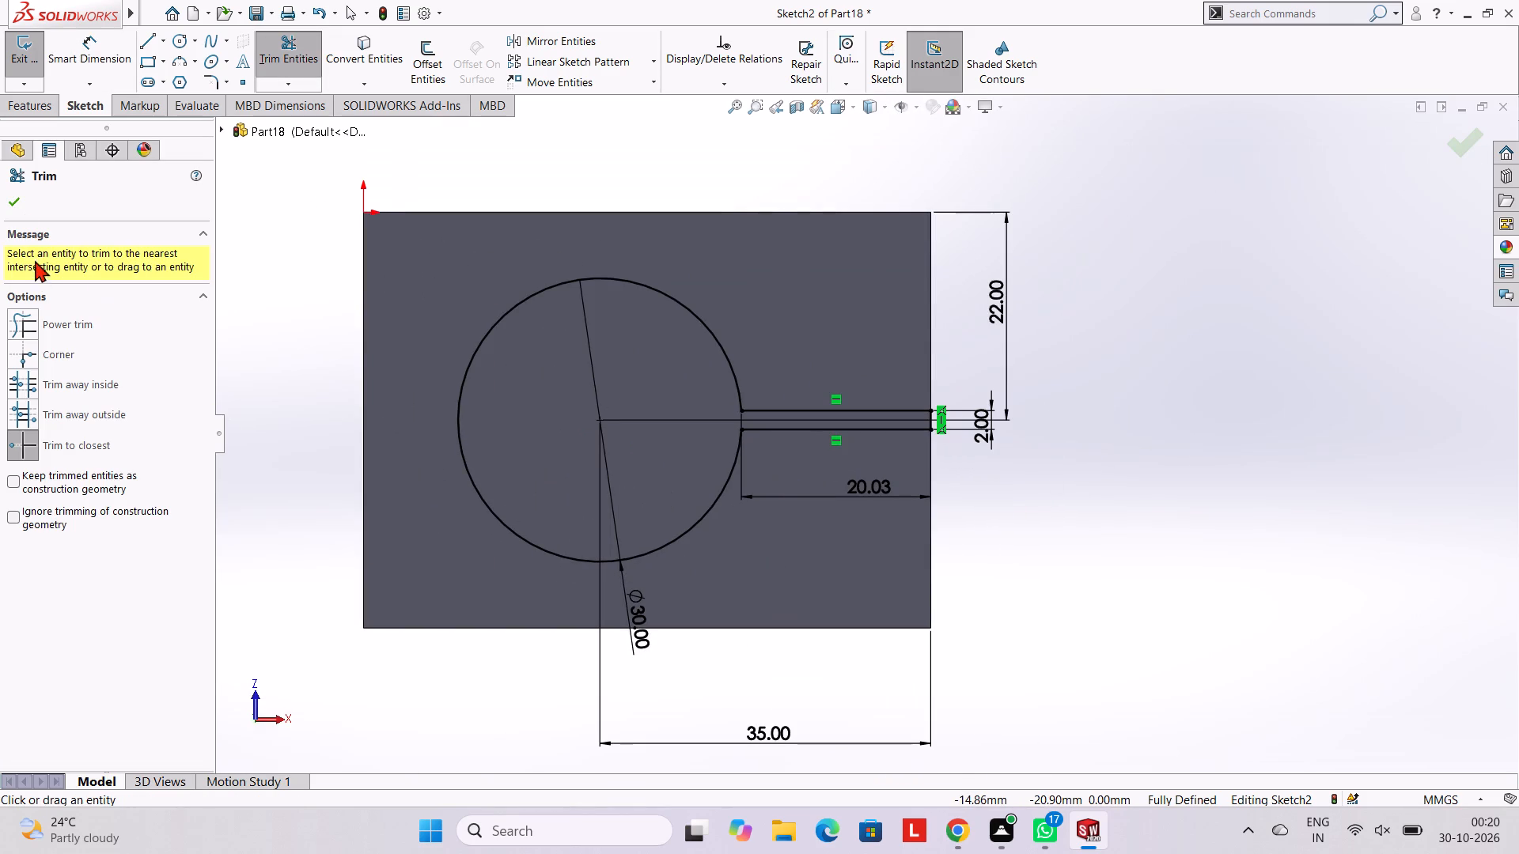
Cut-extrude the keyhole profile blind to a depth of 44 mm into the block.
click(28, 114)
click(252, 74)
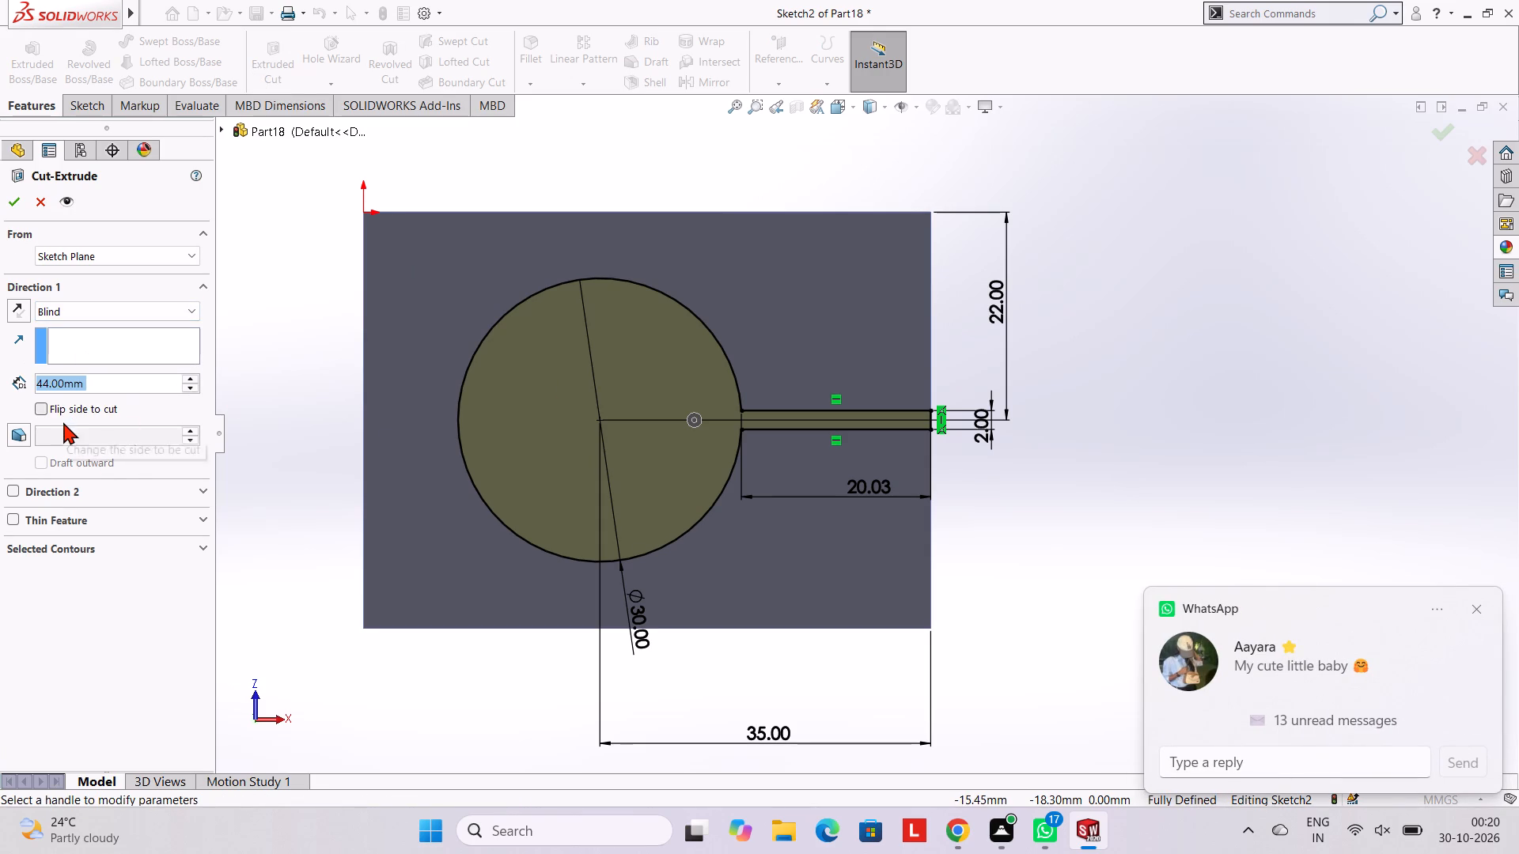
middle_drag(669, 230, 778, 421)
click(5, 208)
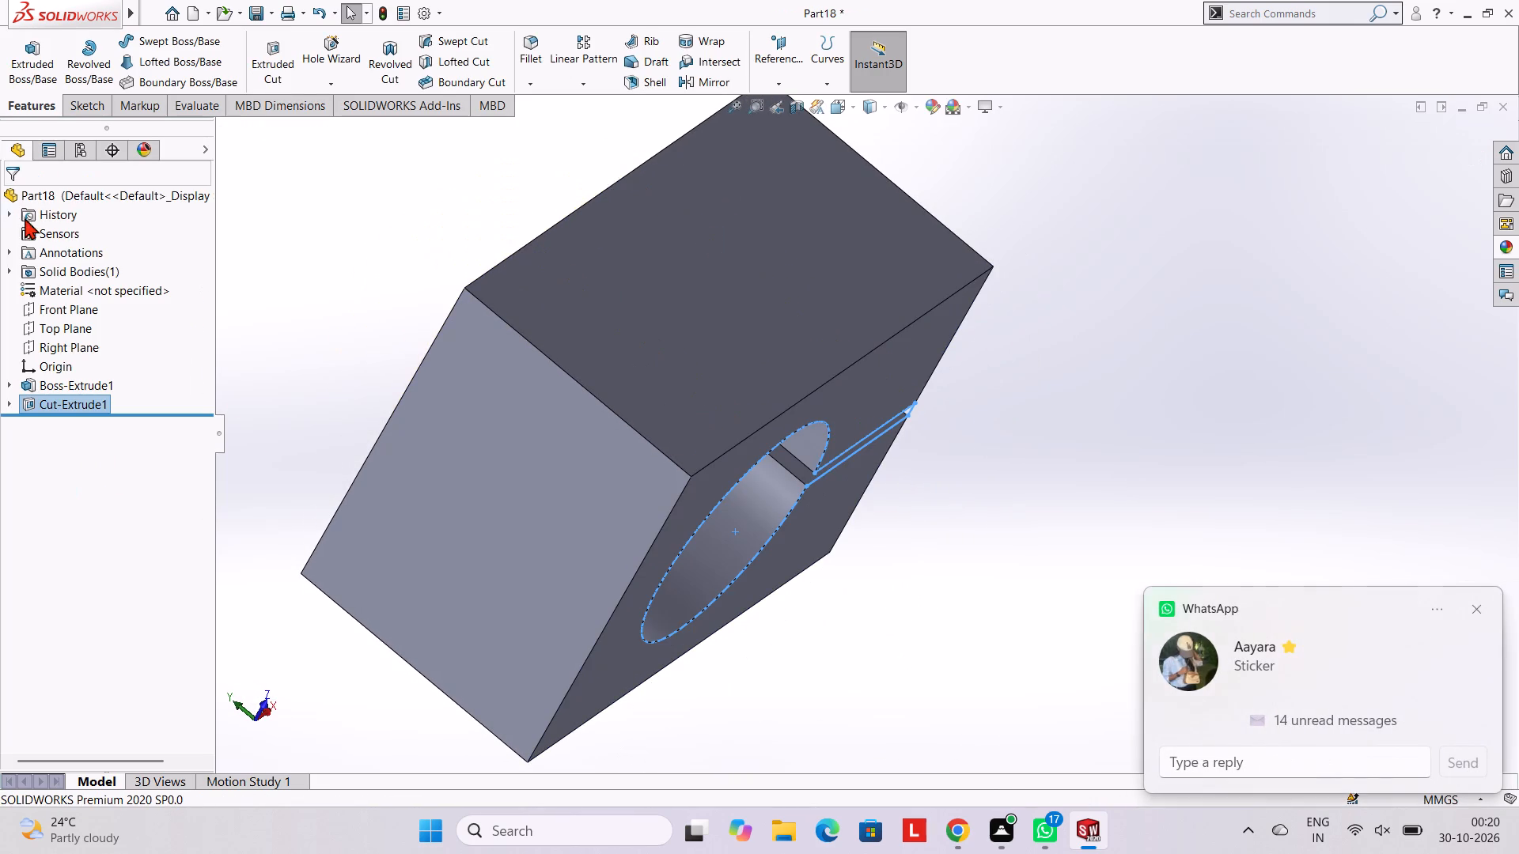
click(1172, 282)
Sketch a 9 mm diameter circle on the block's 60 × 32 mm front face, about 11 mm from its right edge.
middle_drag(1121, 345, 1029, 287)
middle_drag(817, 407, 776, 294)
middle_drag(862, 301, 936, 538)
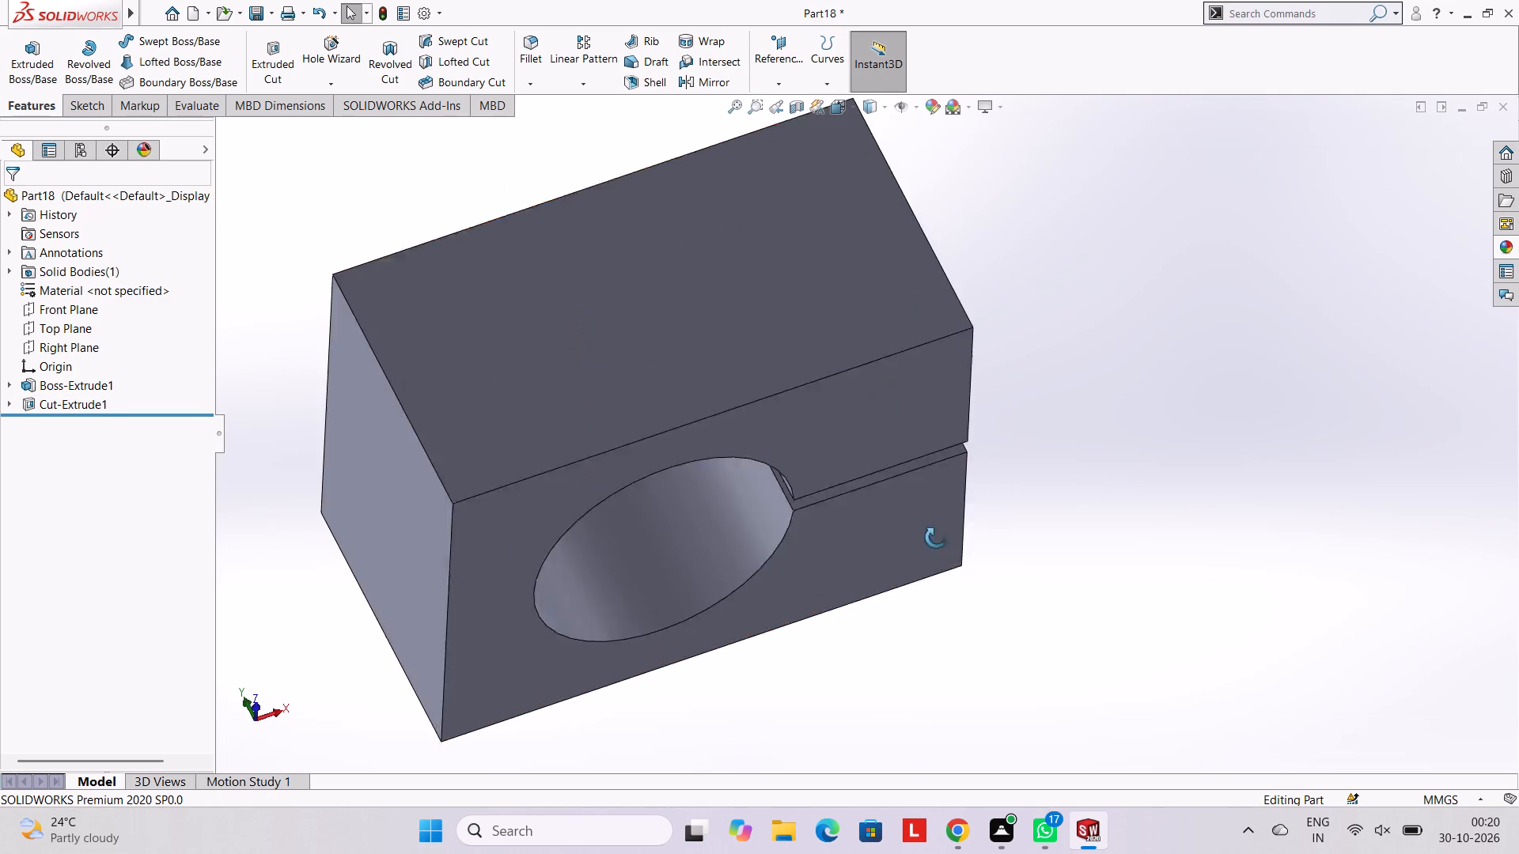
middle_drag(936, 538, 938, 540)
click(782, 315)
click(857, 261)
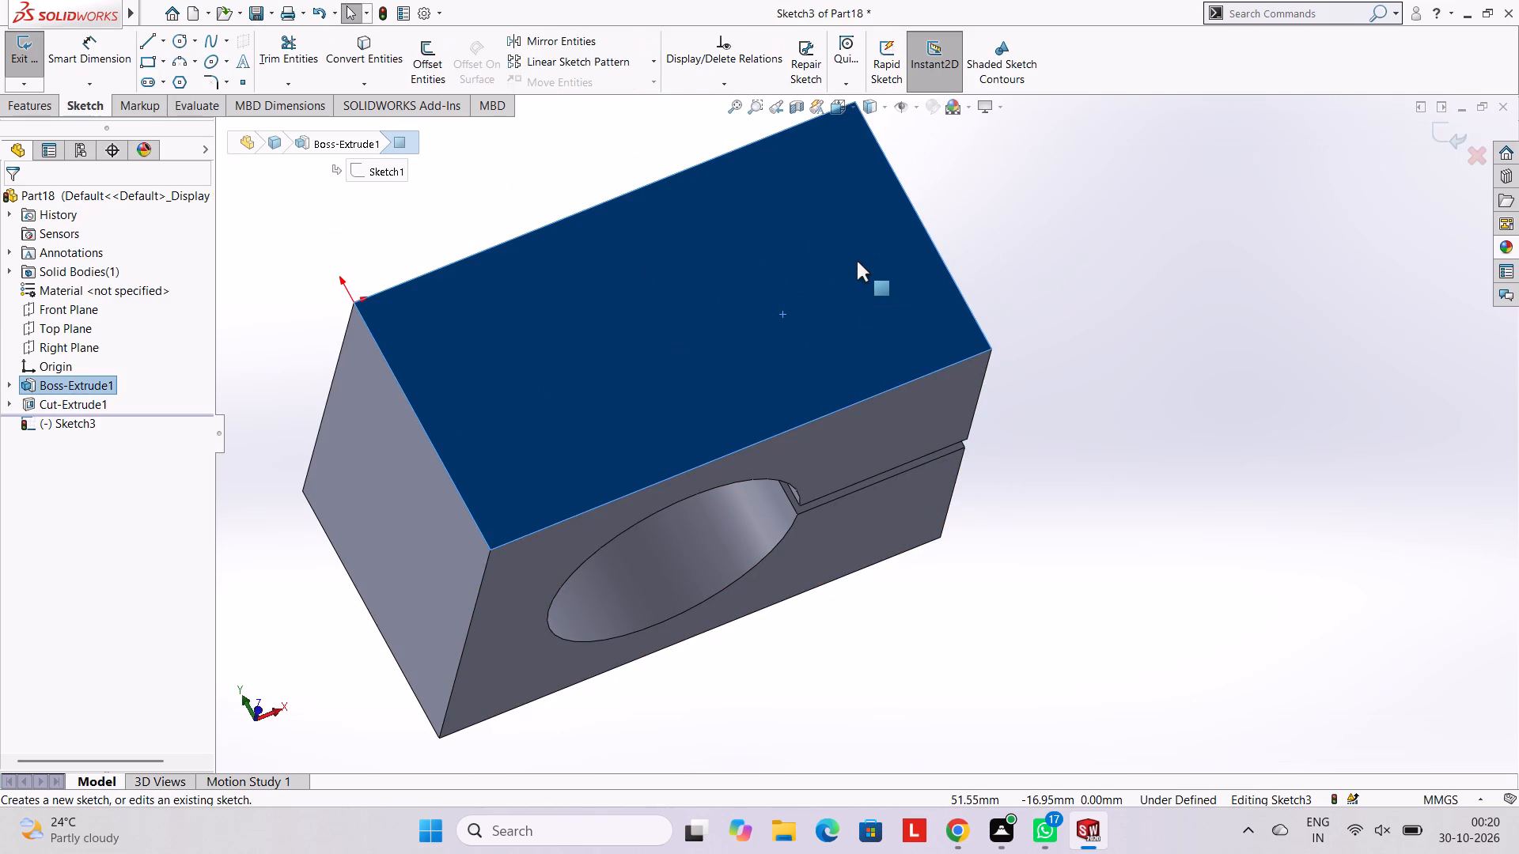
key(ctrl+8)
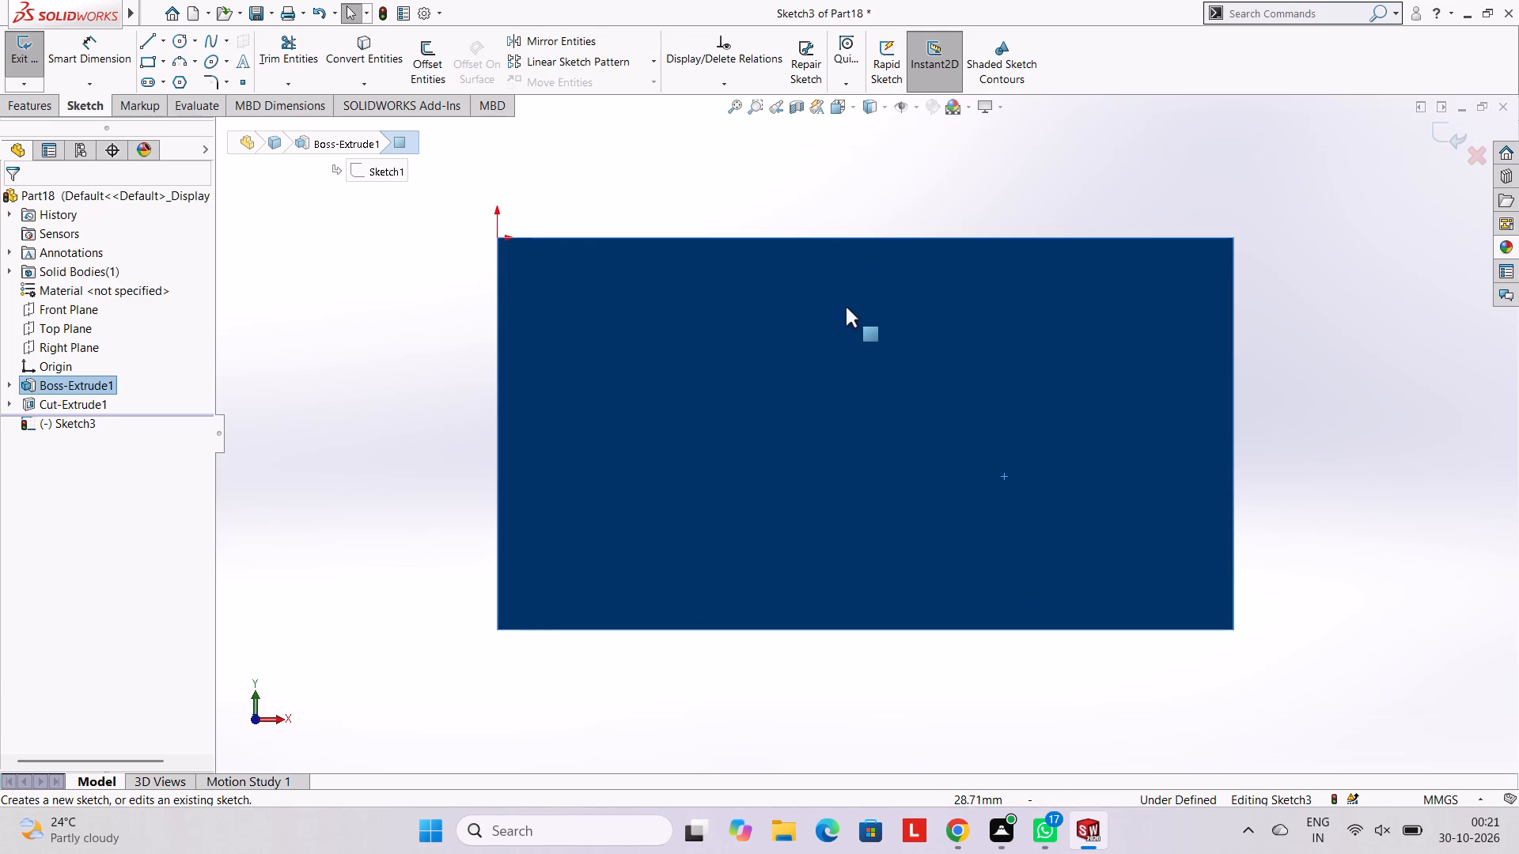
scroll(1233, 403, up, 1)
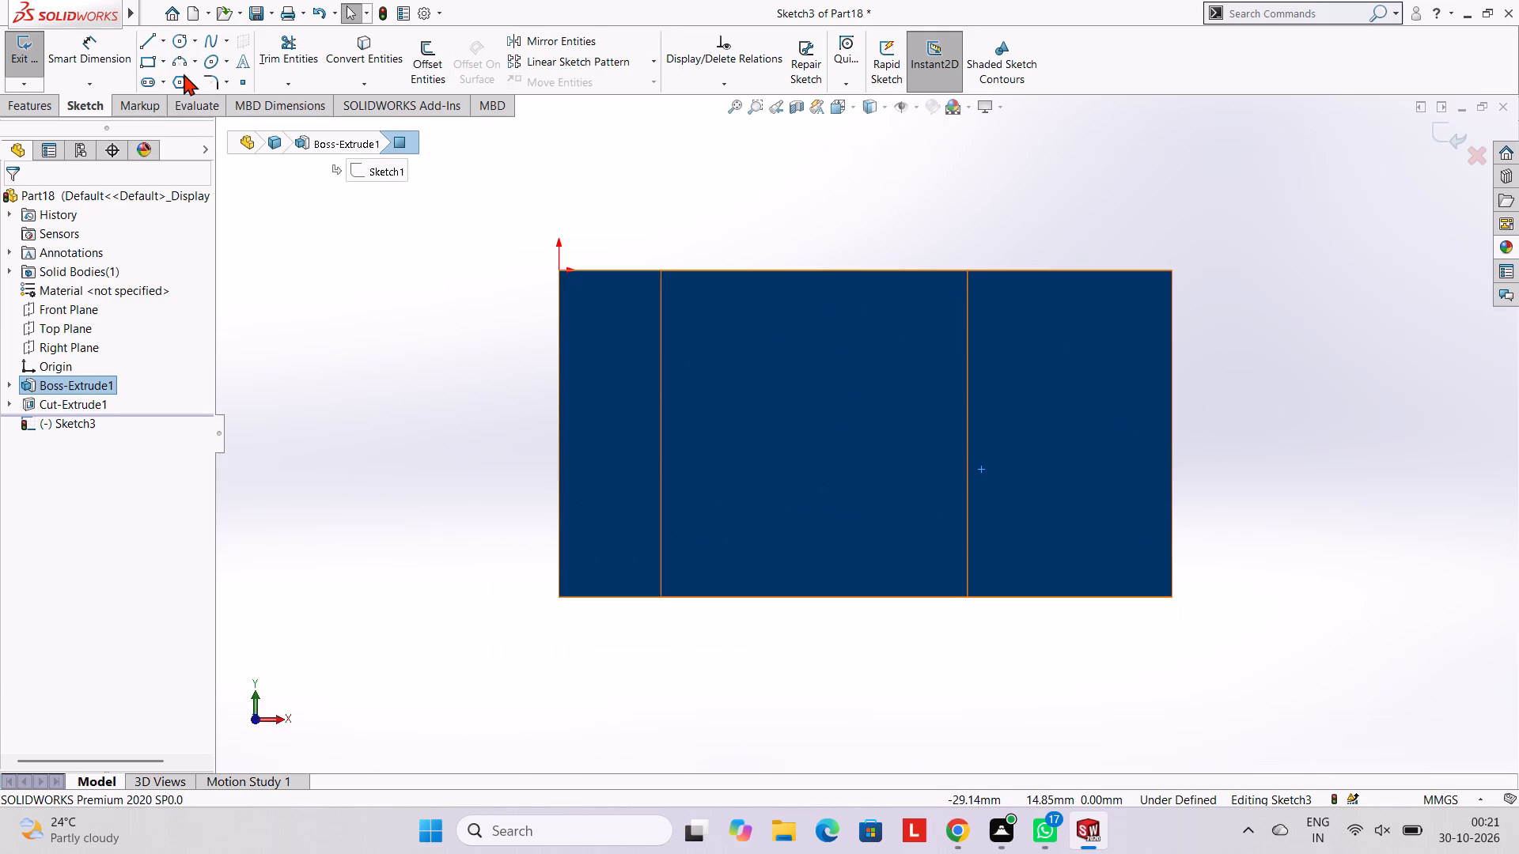
click(178, 47)
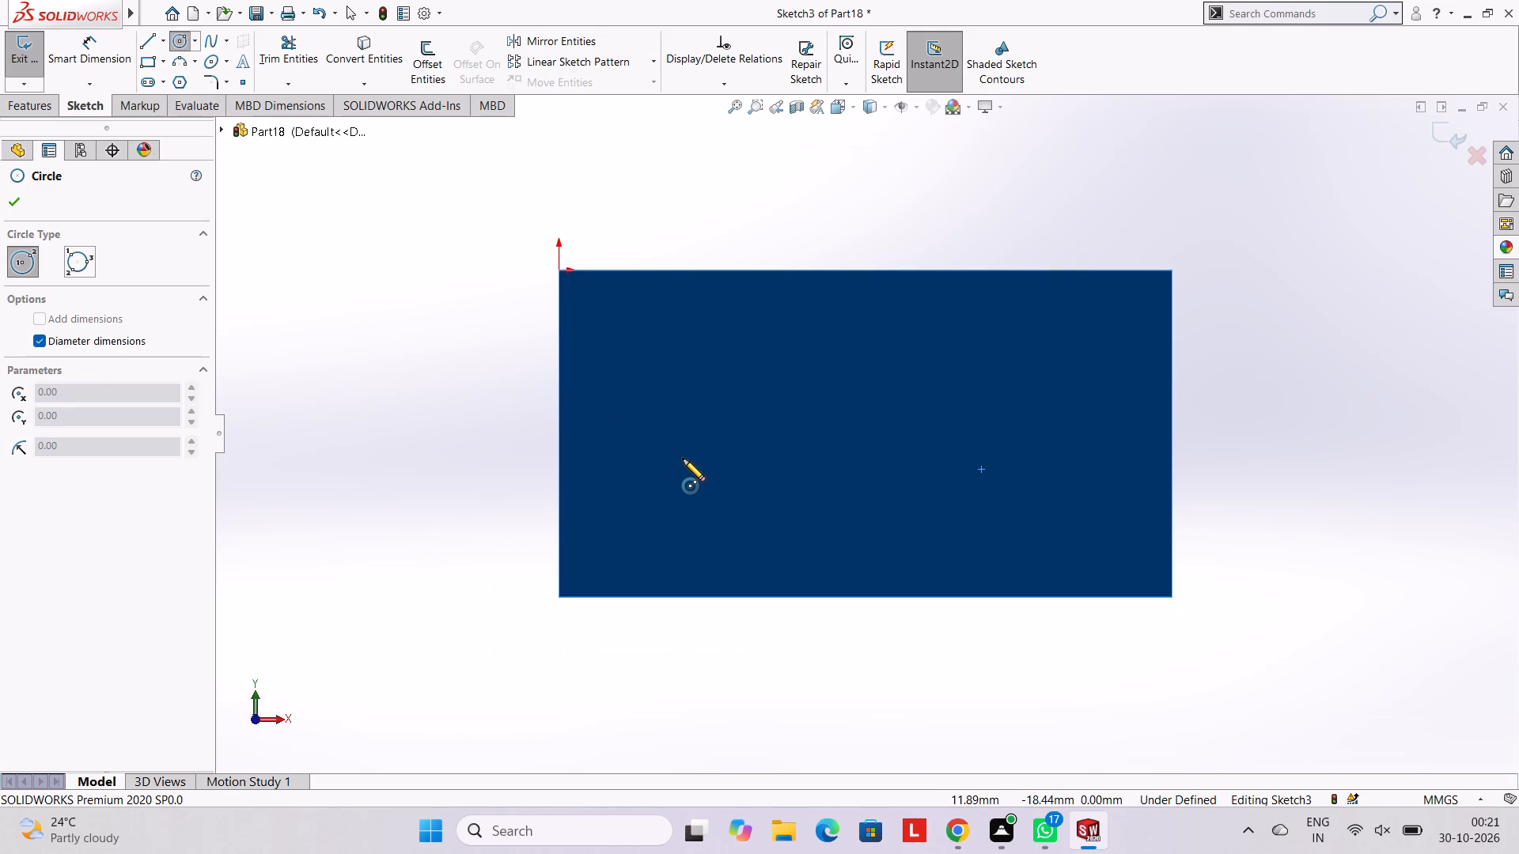
click(1061, 436)
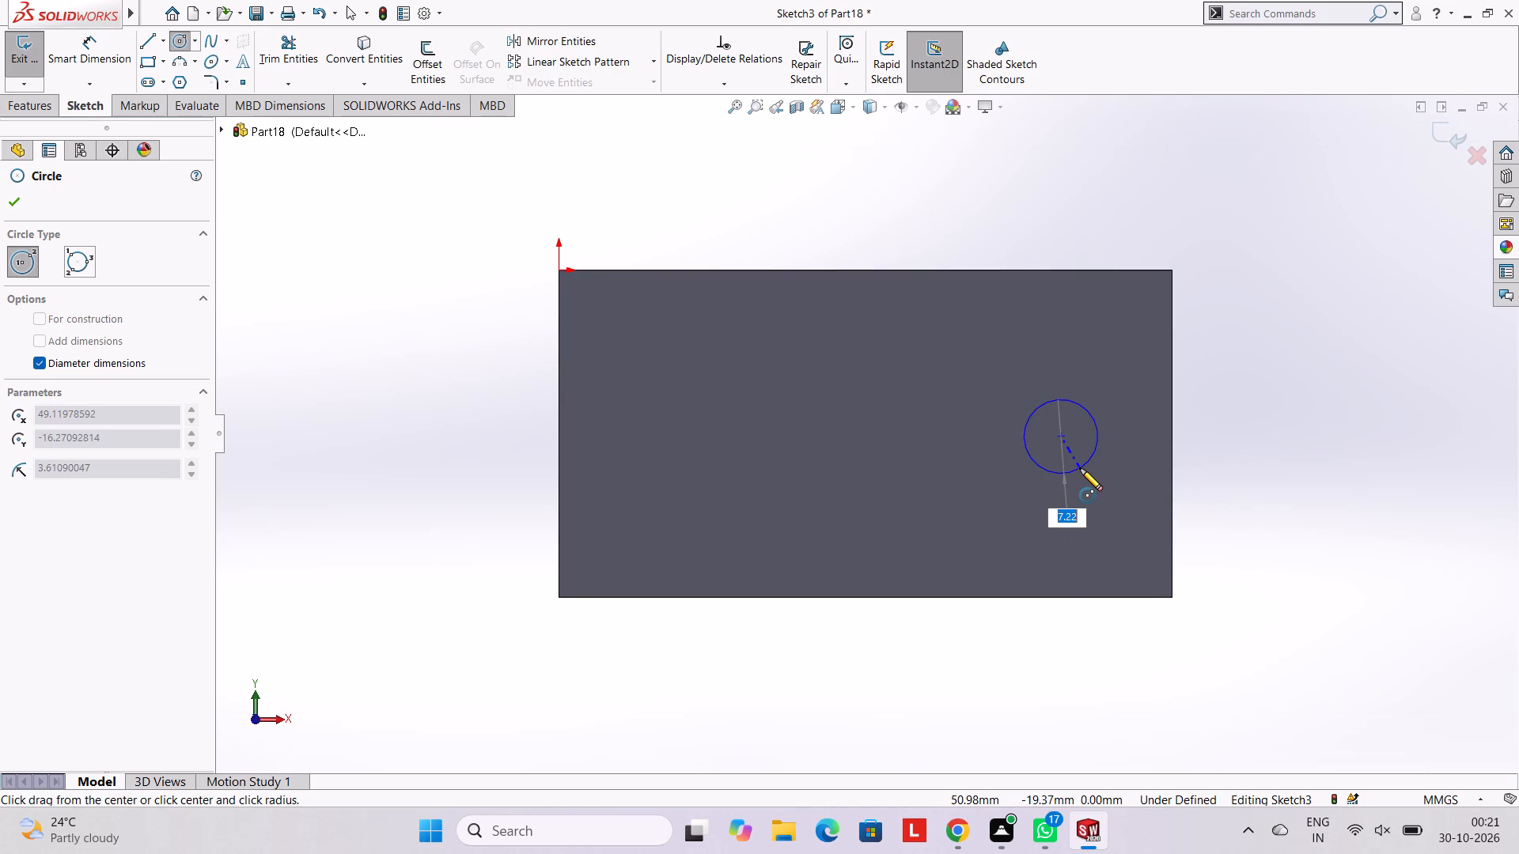
key(9)
key(Return)
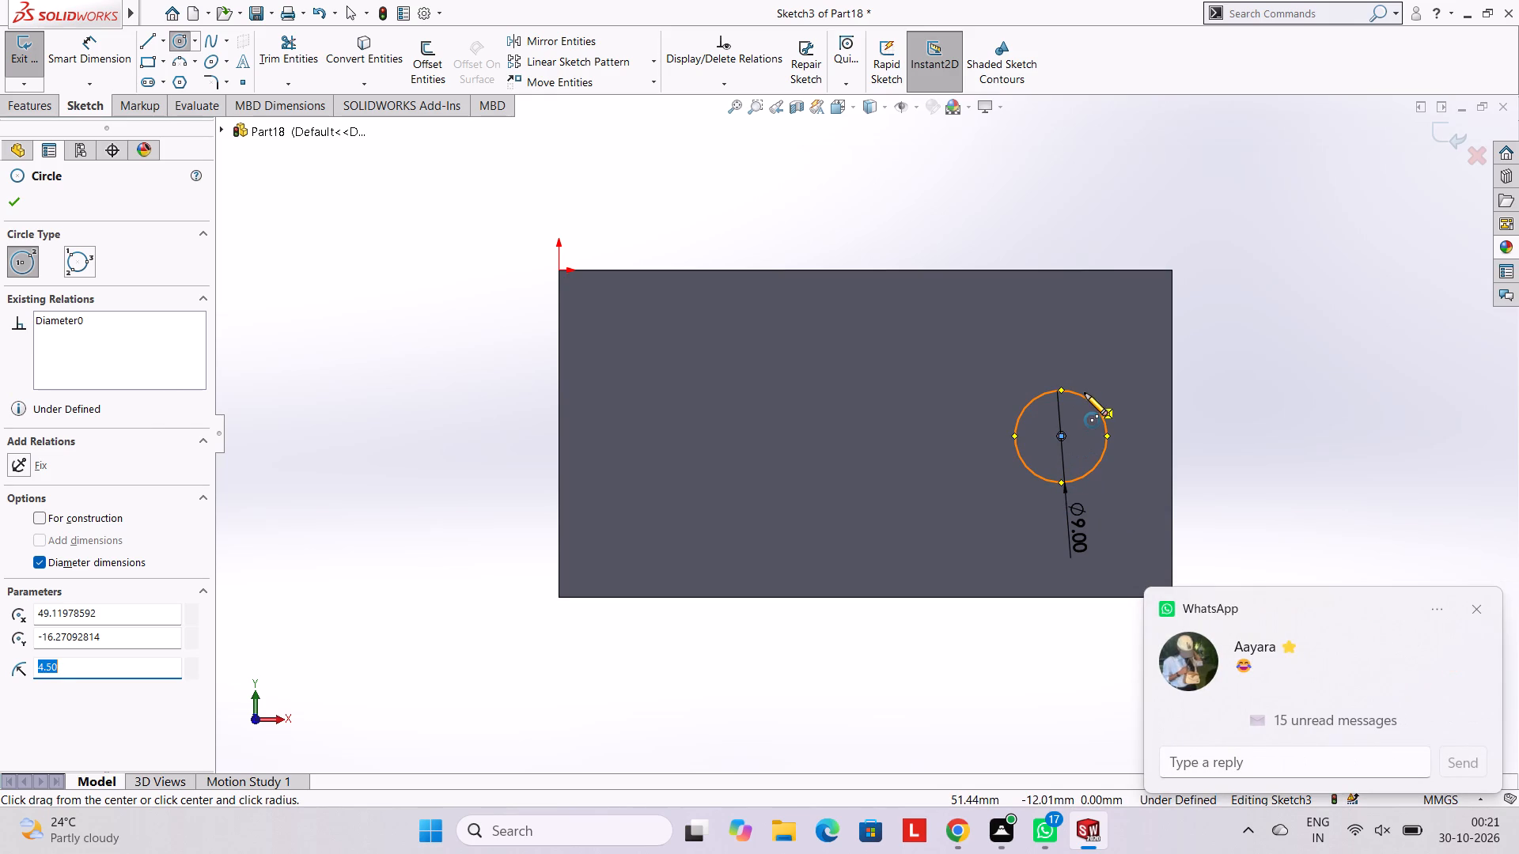
key(Escape)
Dimension the circle's centre 16 mm below the top edge of the front face.
click(75, 36)
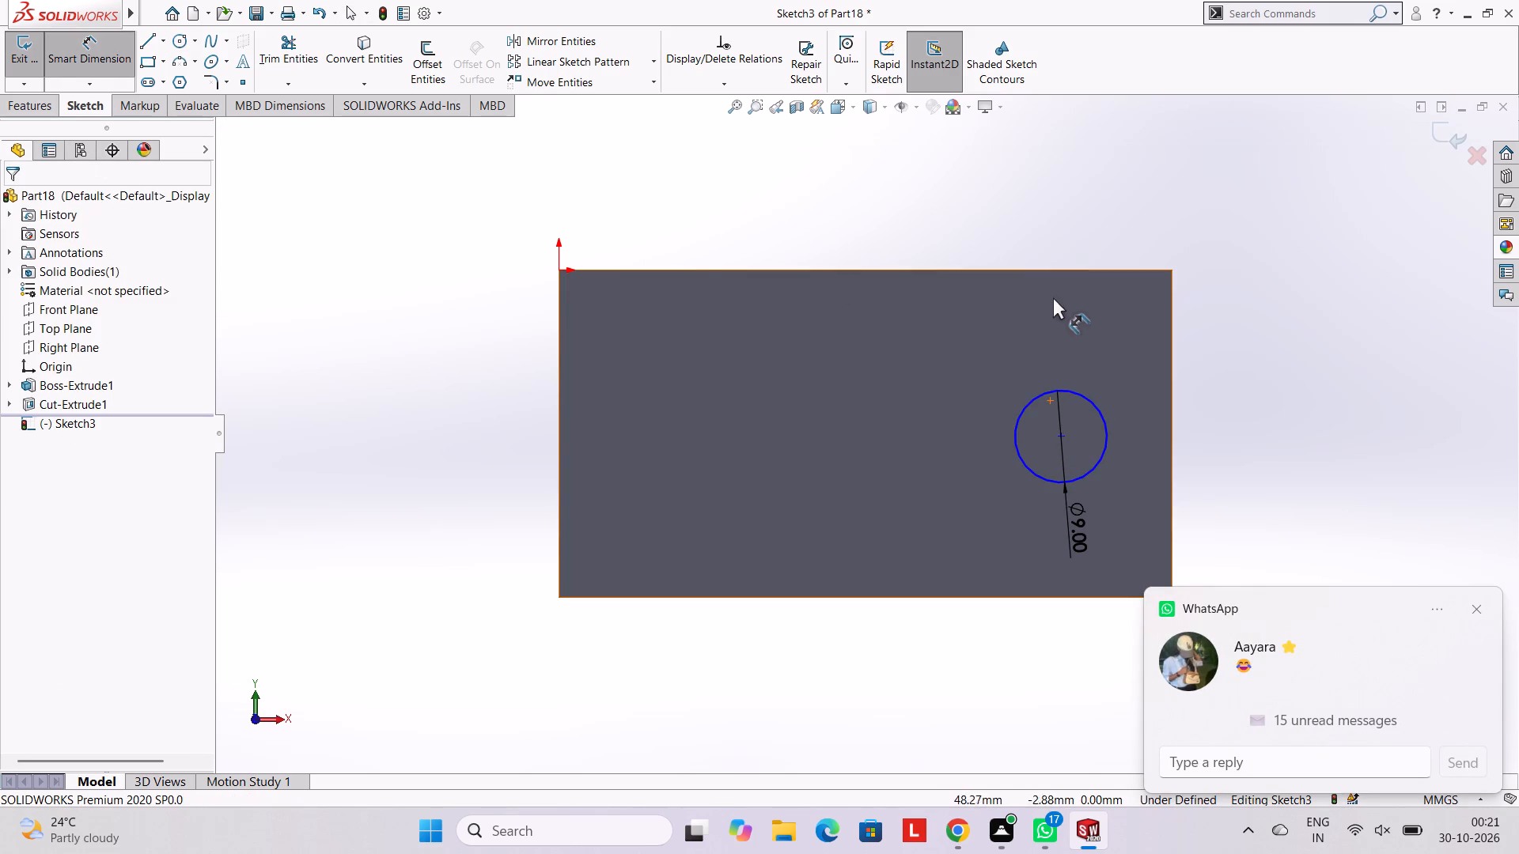
click(1051, 270)
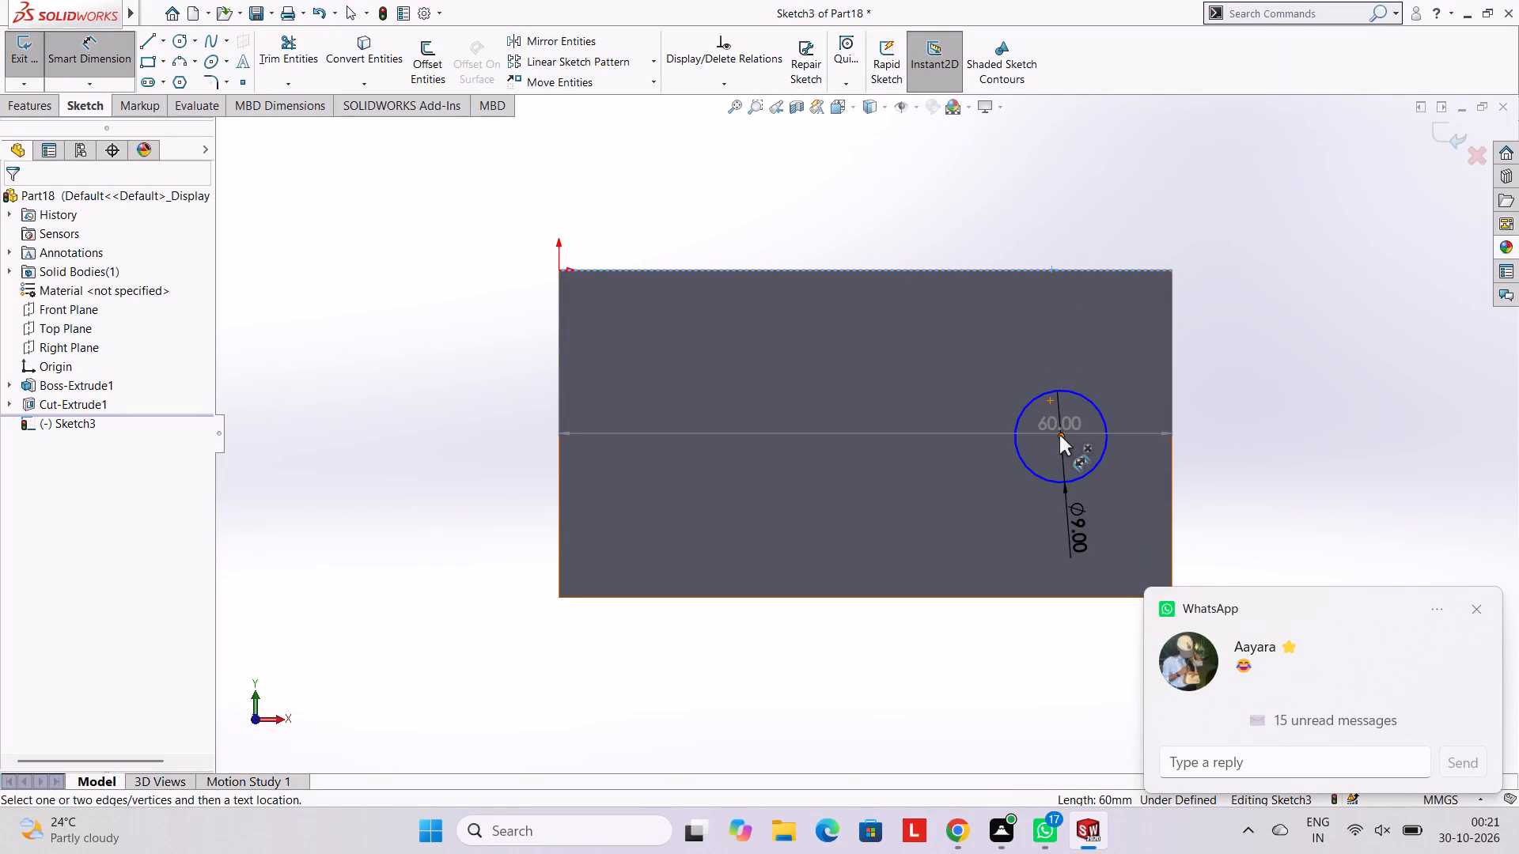
click(1059, 435)
click(1233, 361)
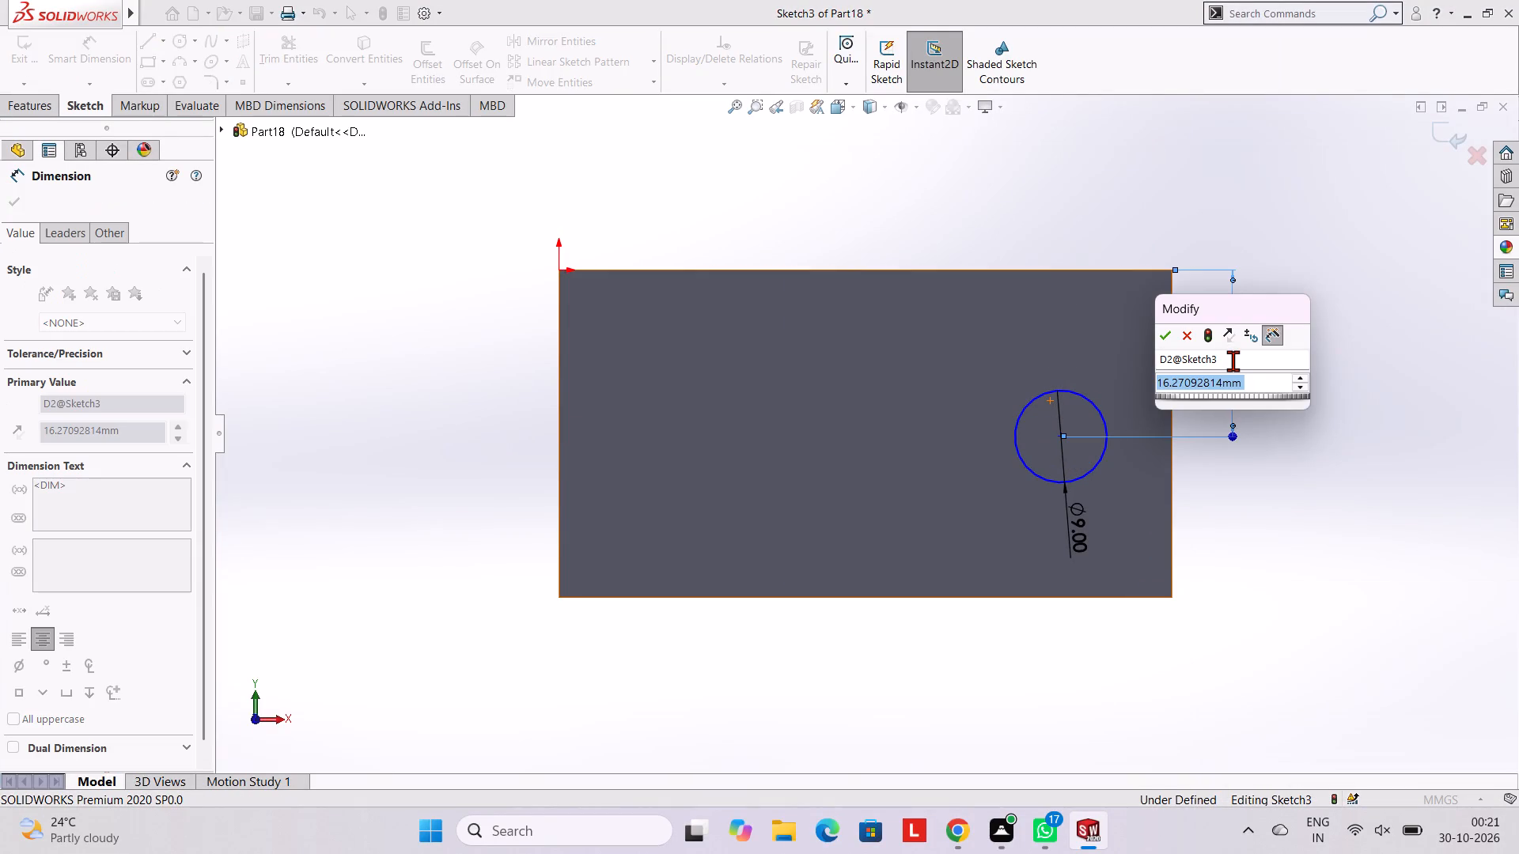
text(16)
key(Return)
key(Escape)
key(Escape)
key(Escape)
key(Escape)
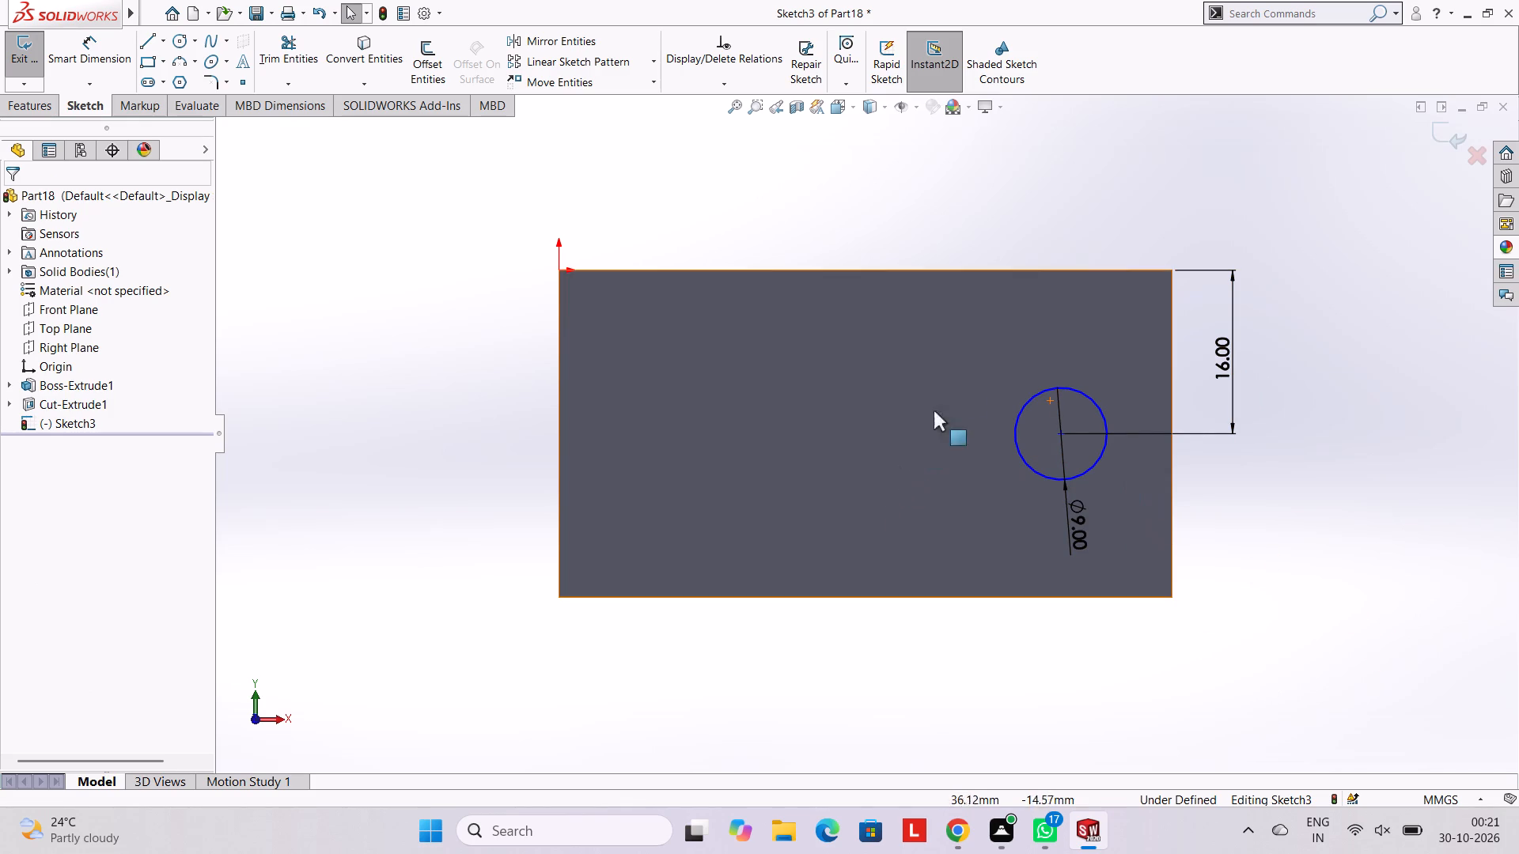
Dimension the horizontal distance from the circle's centre to the front face's right edge.
click(118, 59)
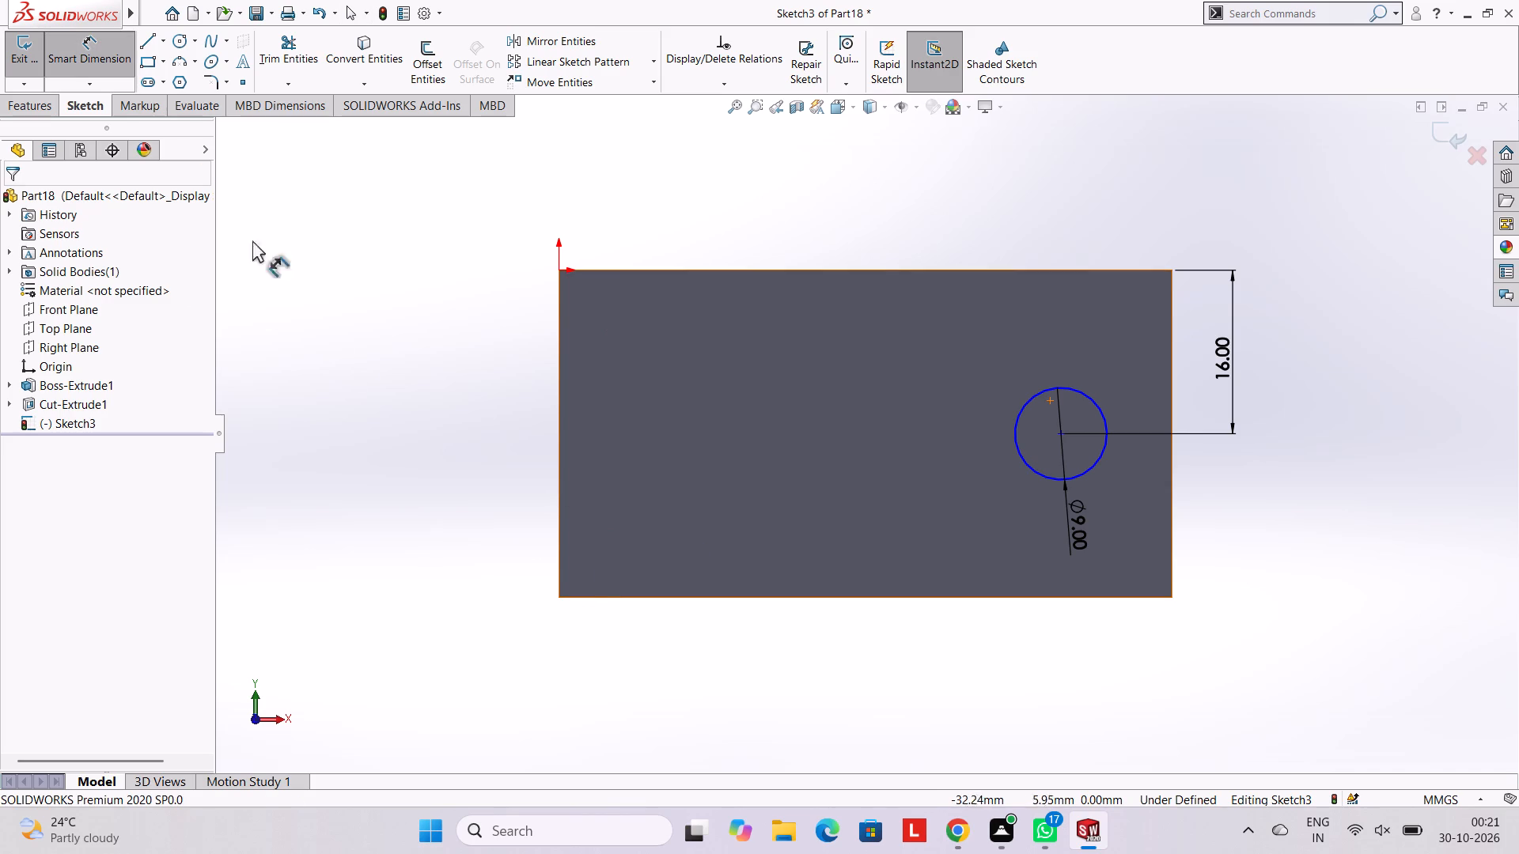
click(1062, 431)
click(1172, 444)
click(1097, 667)
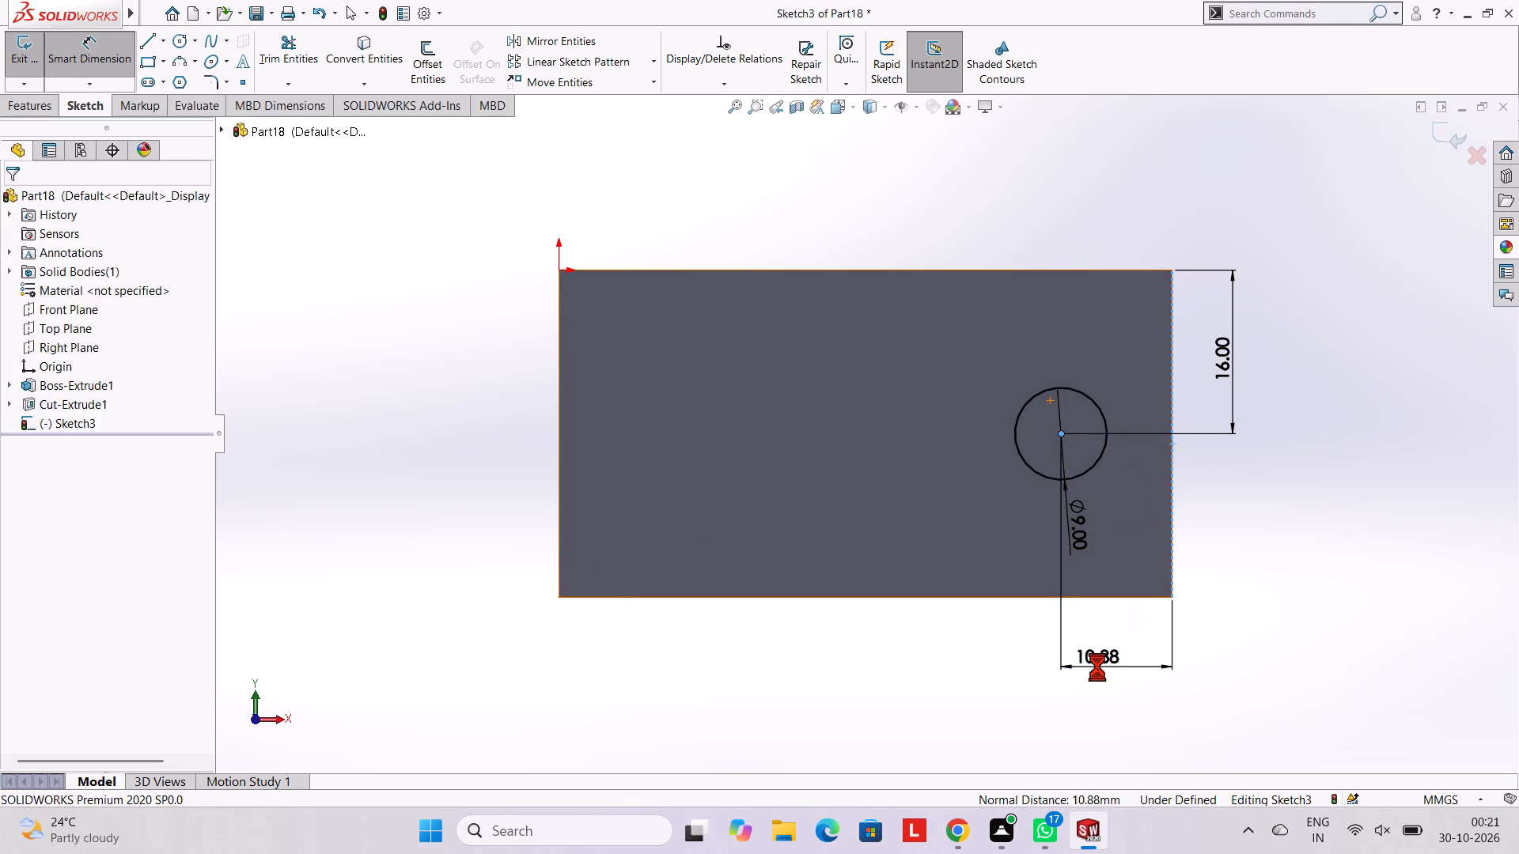
click(1024, 644)
click(1290, 554)
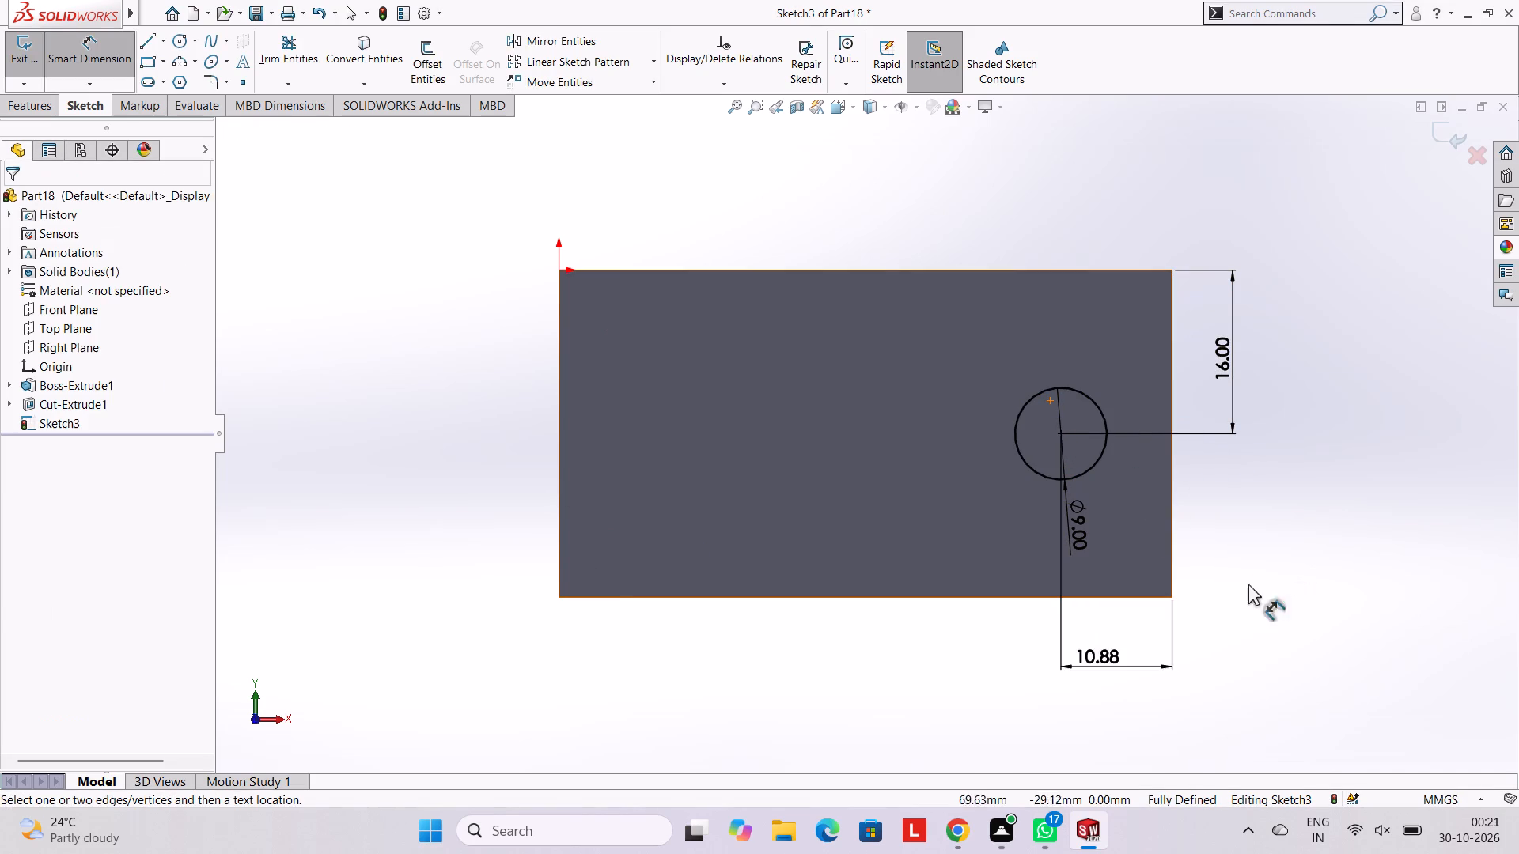
Cut-extrude the 9 mm circle blind to a depth of 60 mm through the block.
click(40, 109)
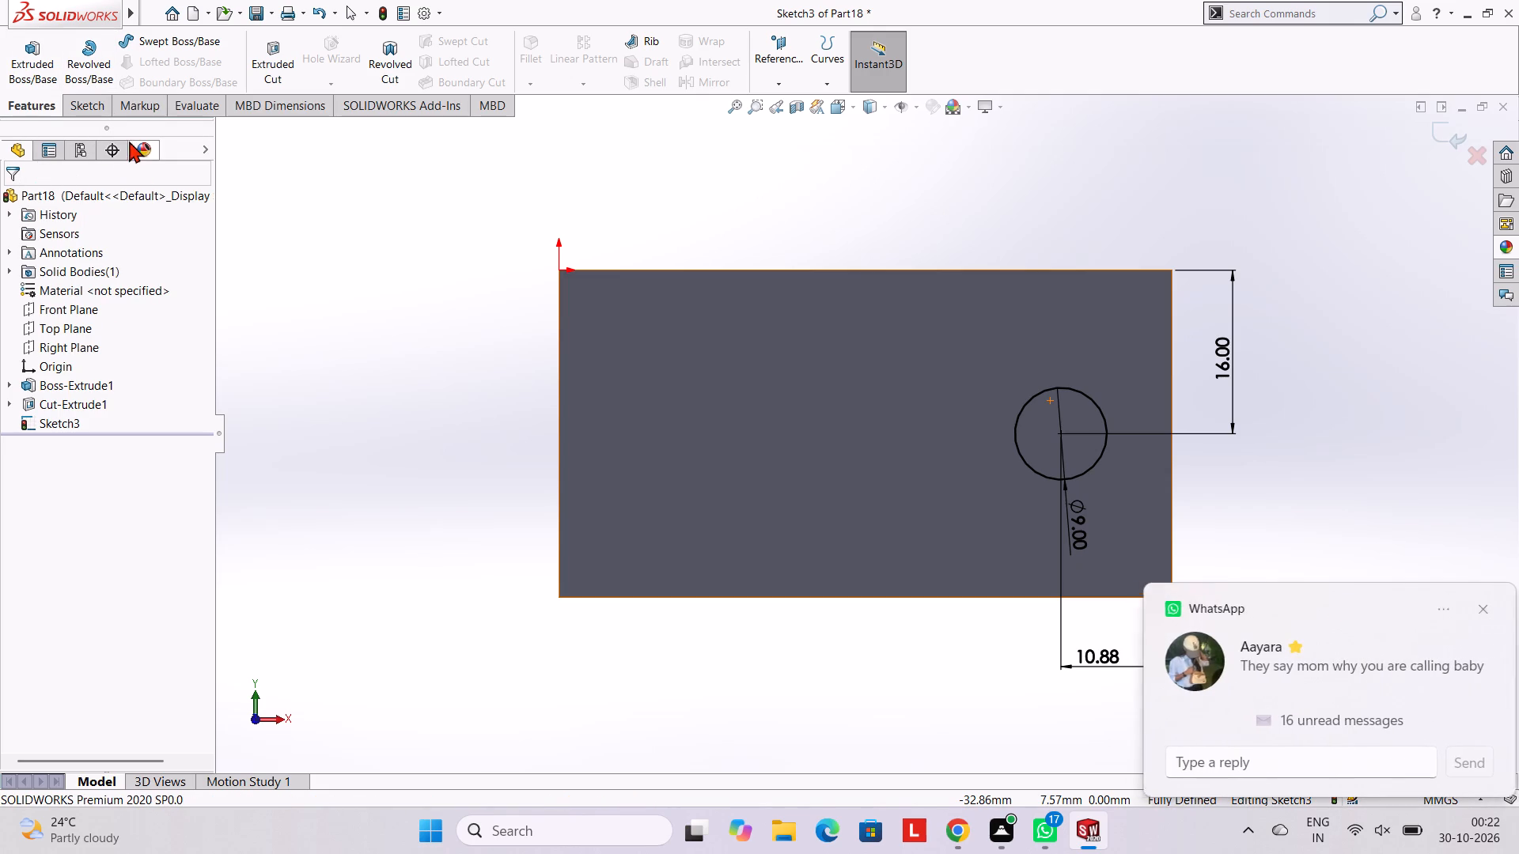
click(289, 70)
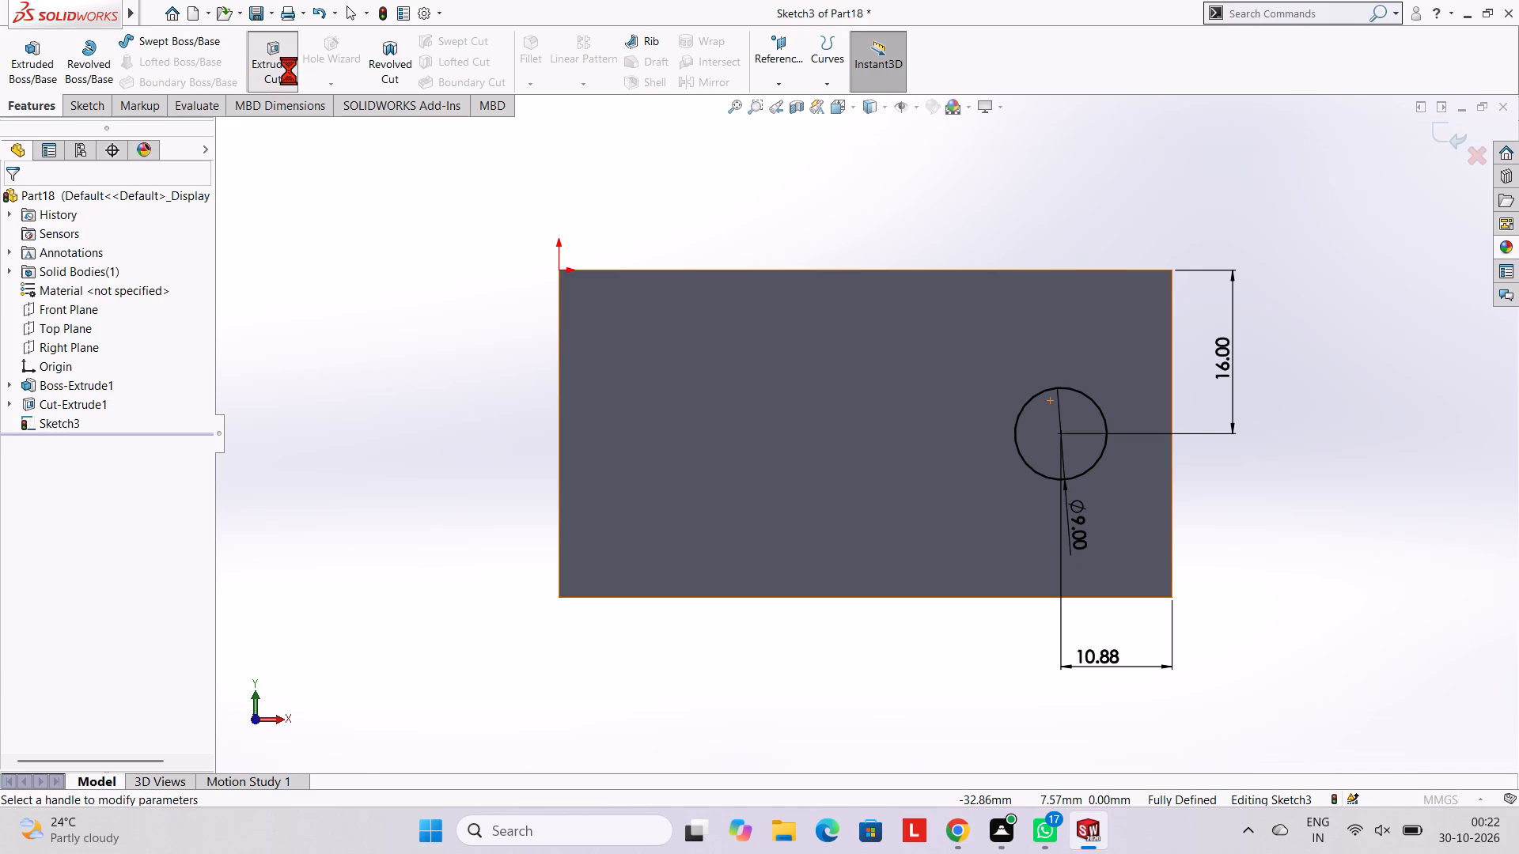
middle_drag(724, 587, 676, 350)
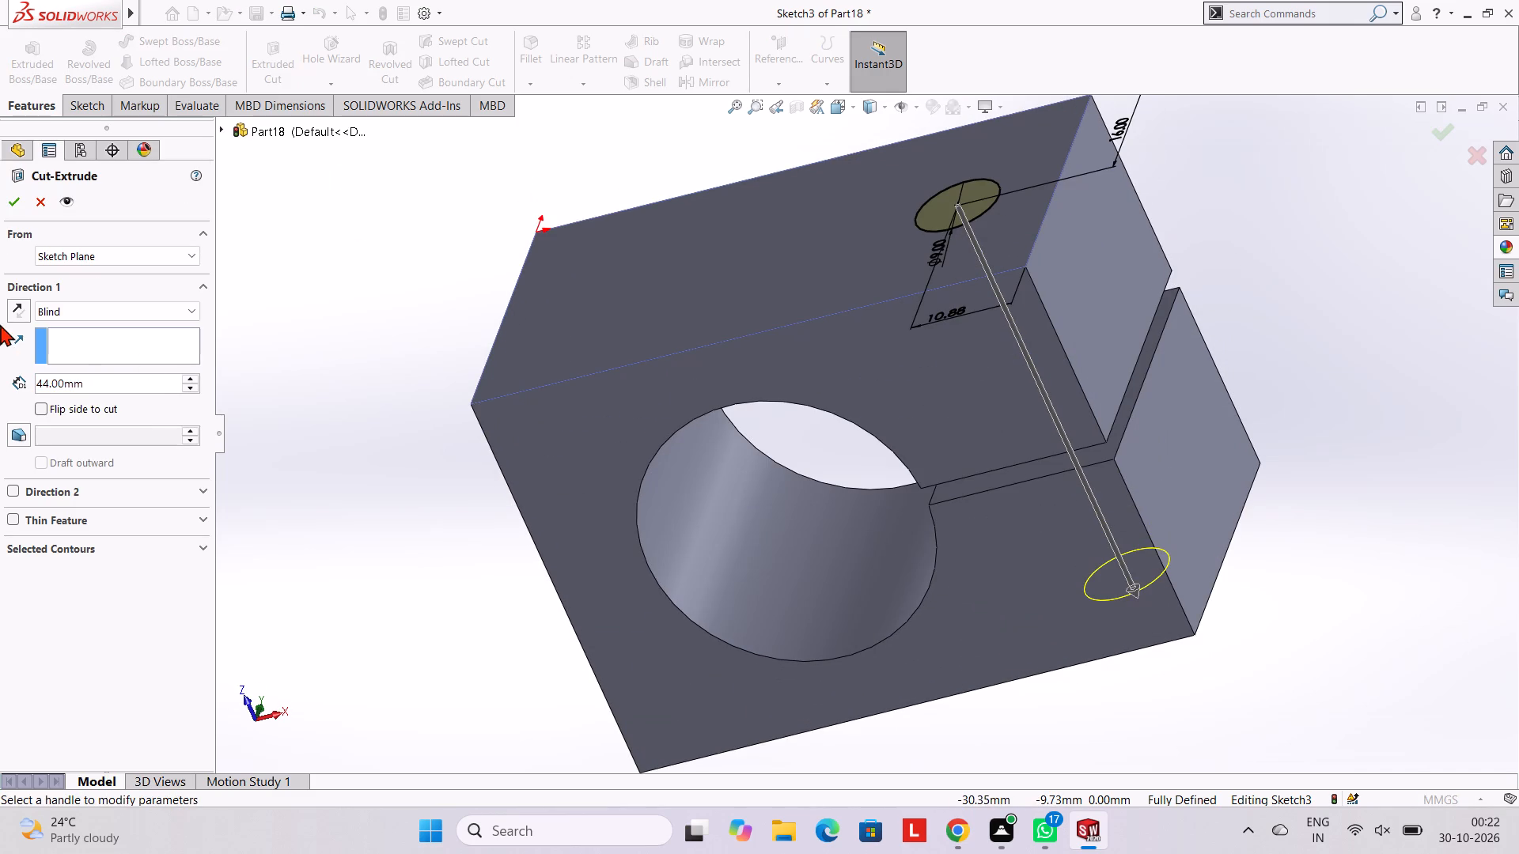
click(140, 378)
key(BackSpace)
key(BackSpace)
key(BackSpace)
key(BackSpace)
key(BackSpace)
key(BackSpace)
key(BackSpace)
key(BackSpace)
key(BackSpace)
key(BackSpace)
key(BackSpace)
key(BackSpace)
key(BackSpace)
key(BackSpace)
key(BackSpace)
key(BackSpace)
text(60)
key(Return)
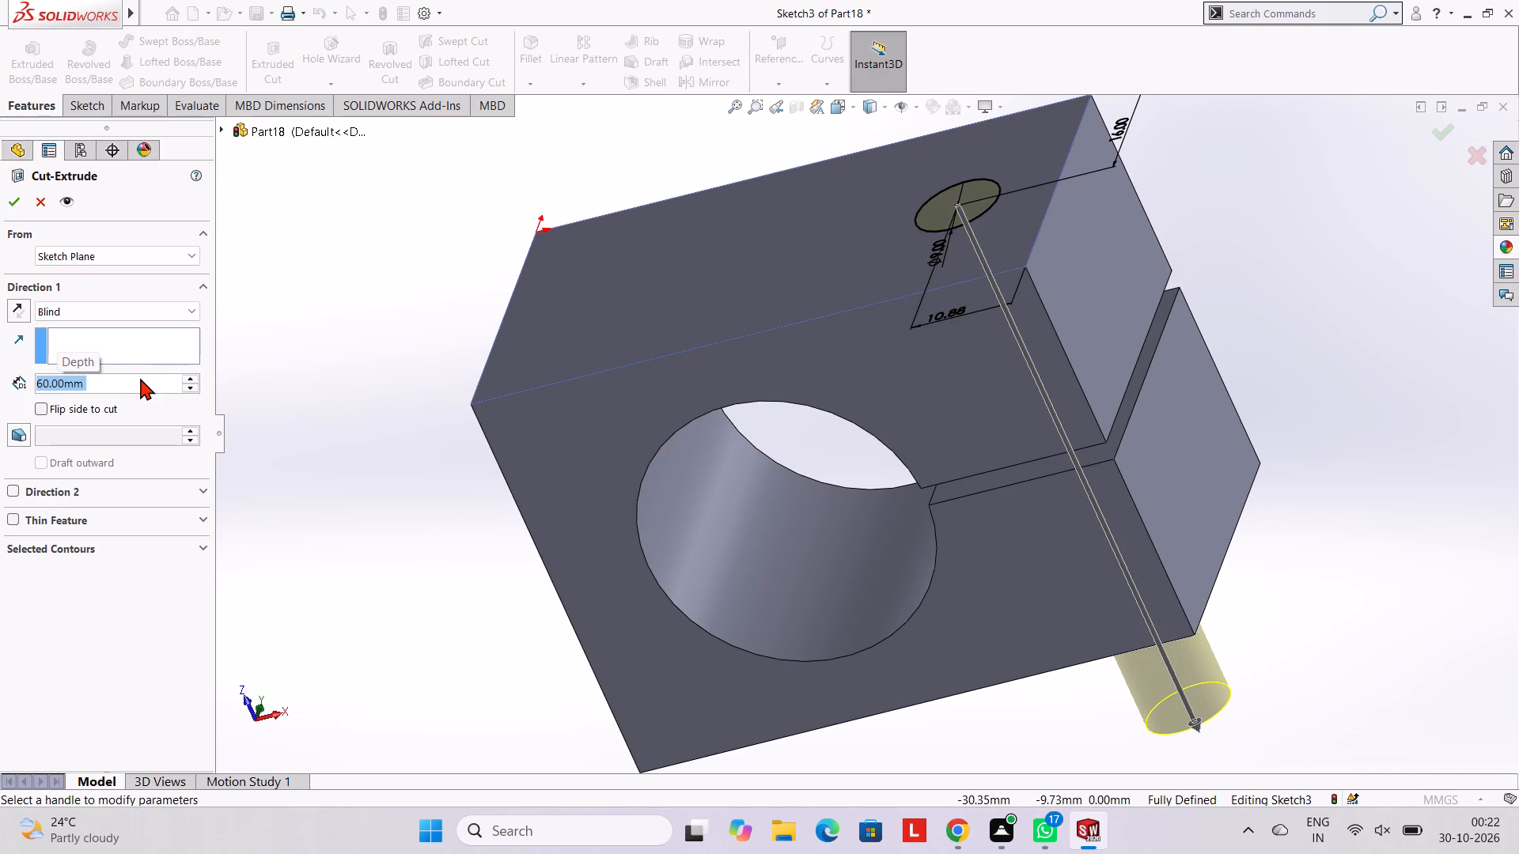
click(16, 212)
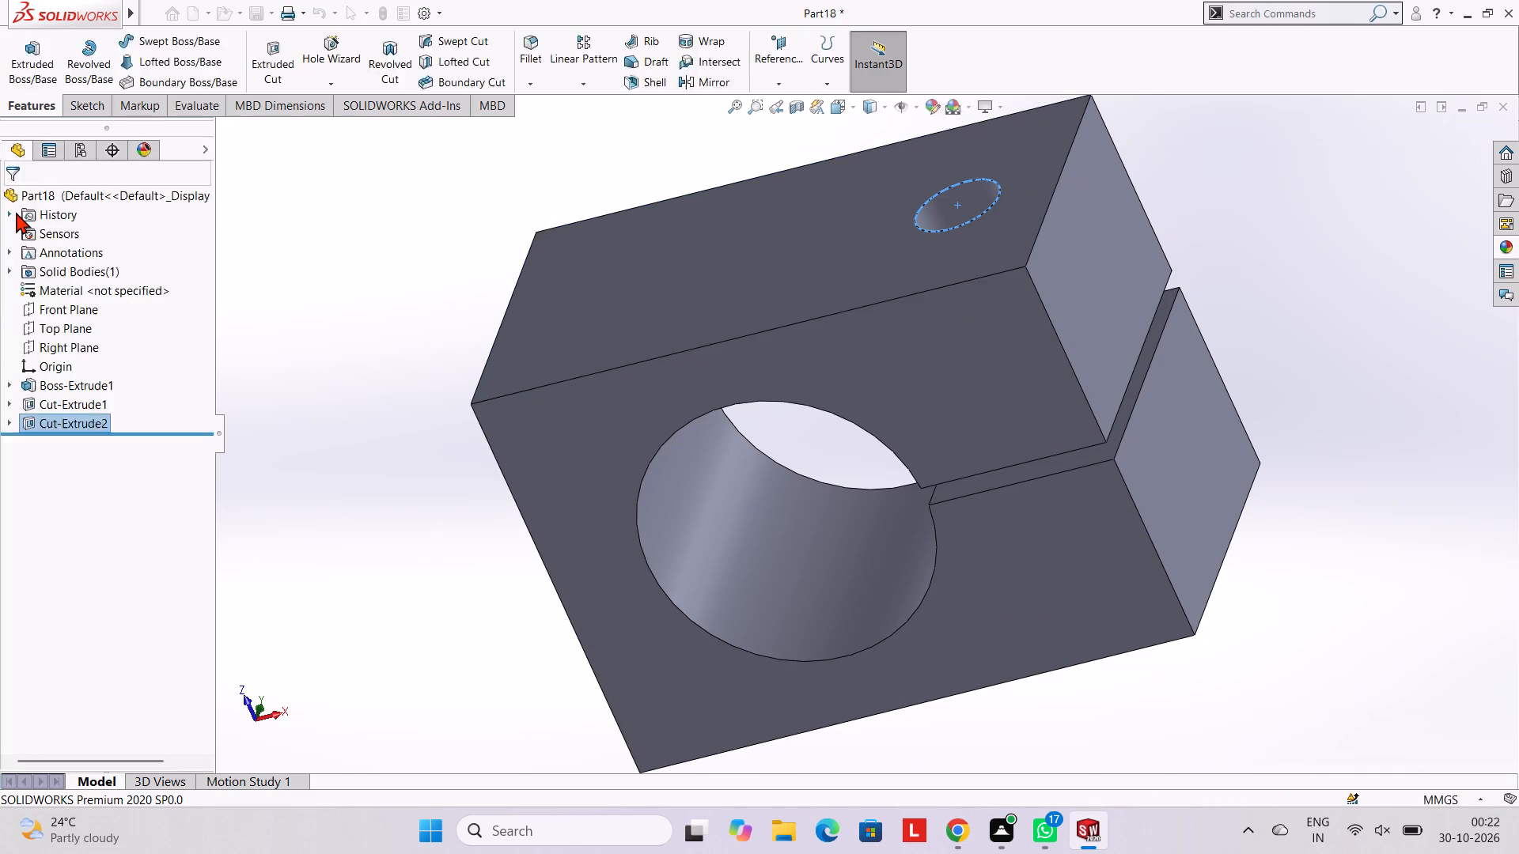
click(377, 220)
Start a new sketch on the block's left side face, opposite the slot opening, and view it straight on.
scroll(484, 289, up, 2)
middle_drag(534, 324, 610, 430)
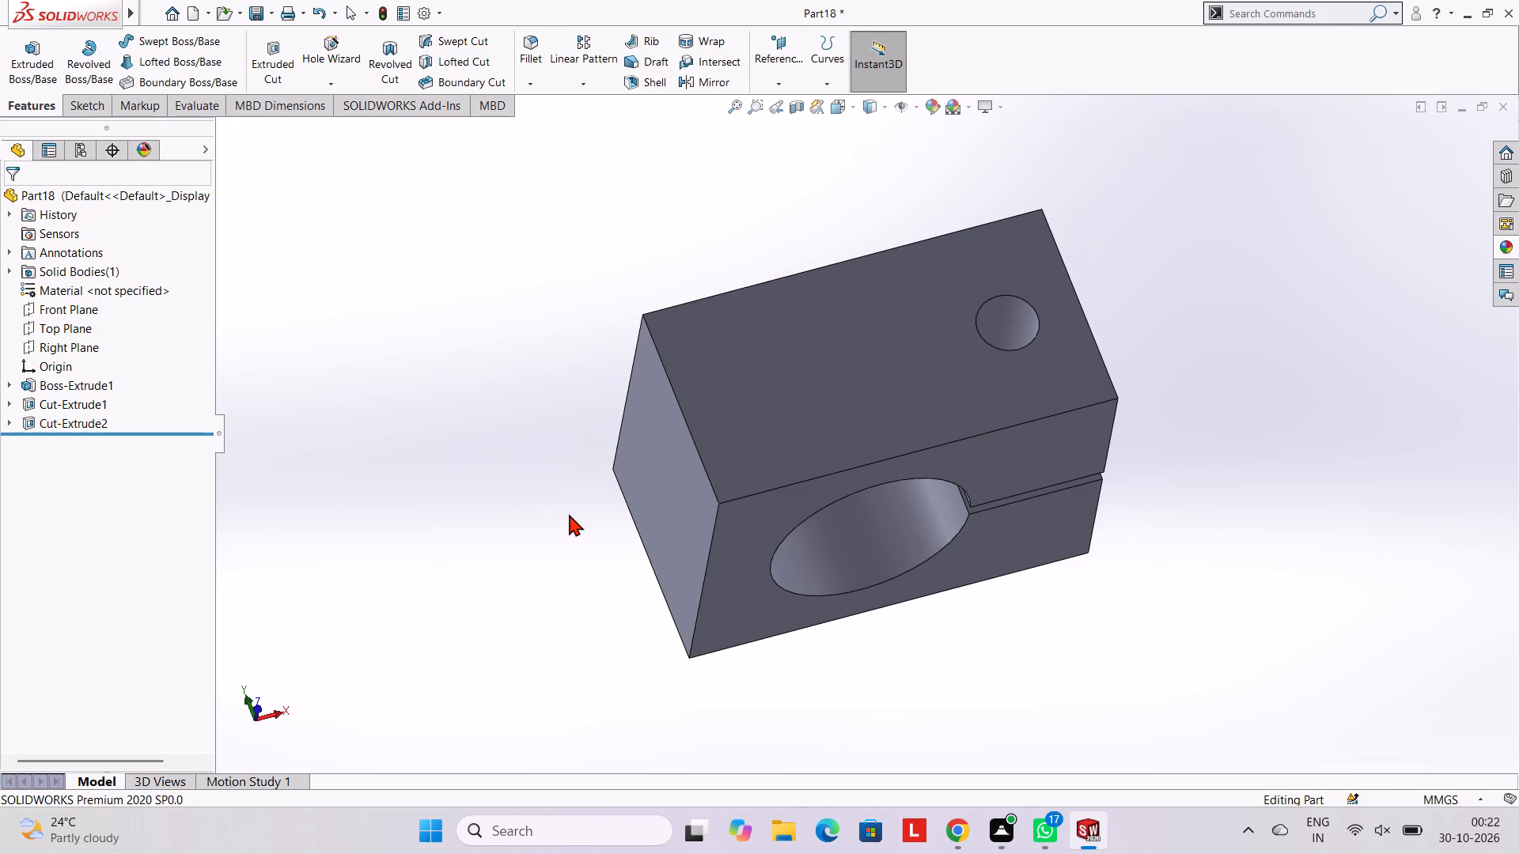
middle_drag(820, 490, 809, 399)
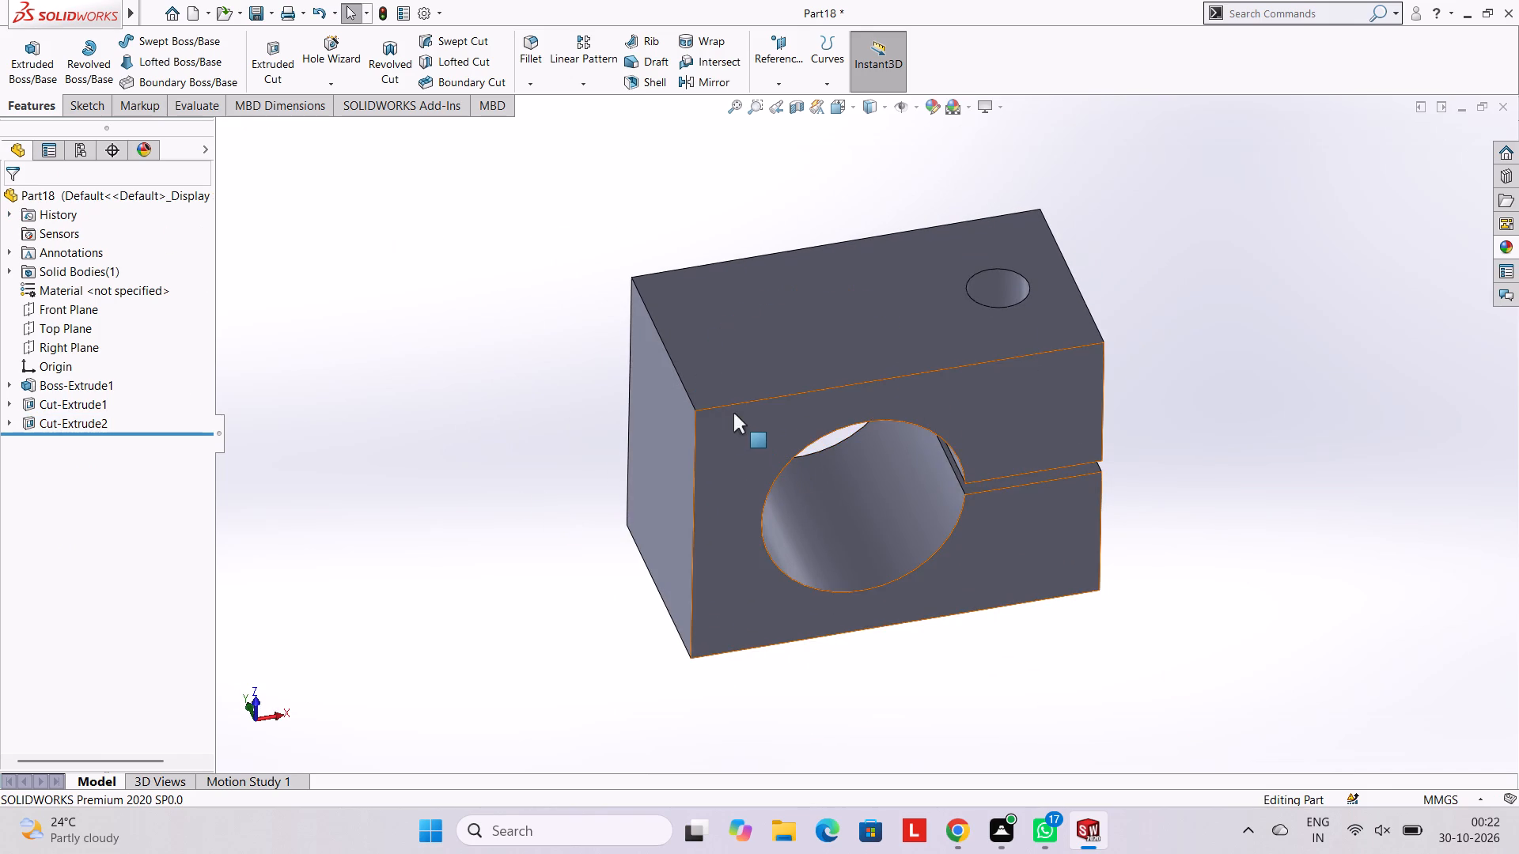
middle_drag(766, 407, 782, 389)
click(684, 395)
click(756, 353)
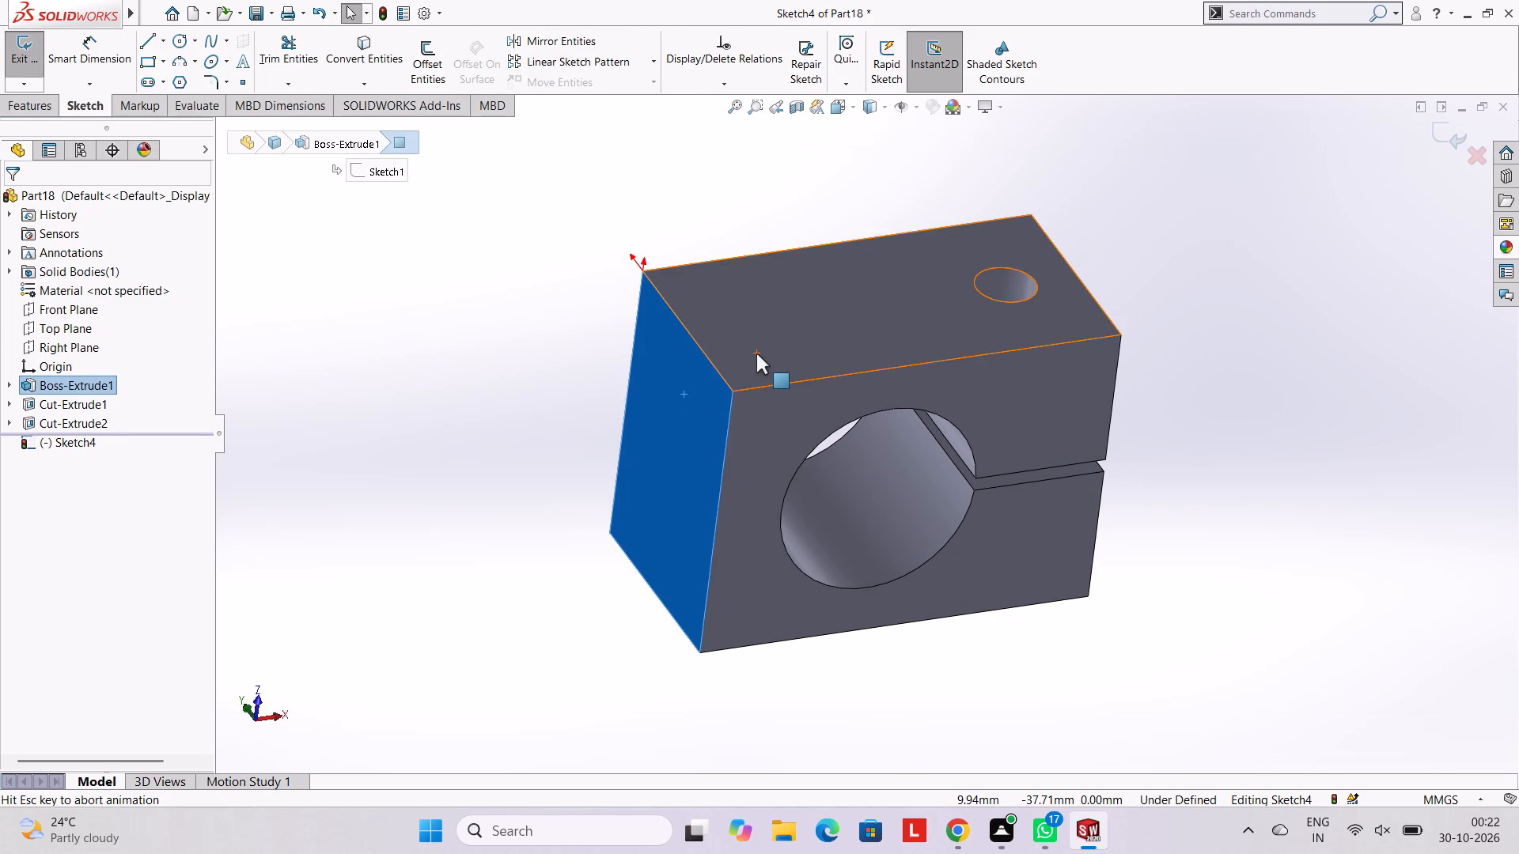
key(ctrl+8)
scroll(932, 404, up, 3)
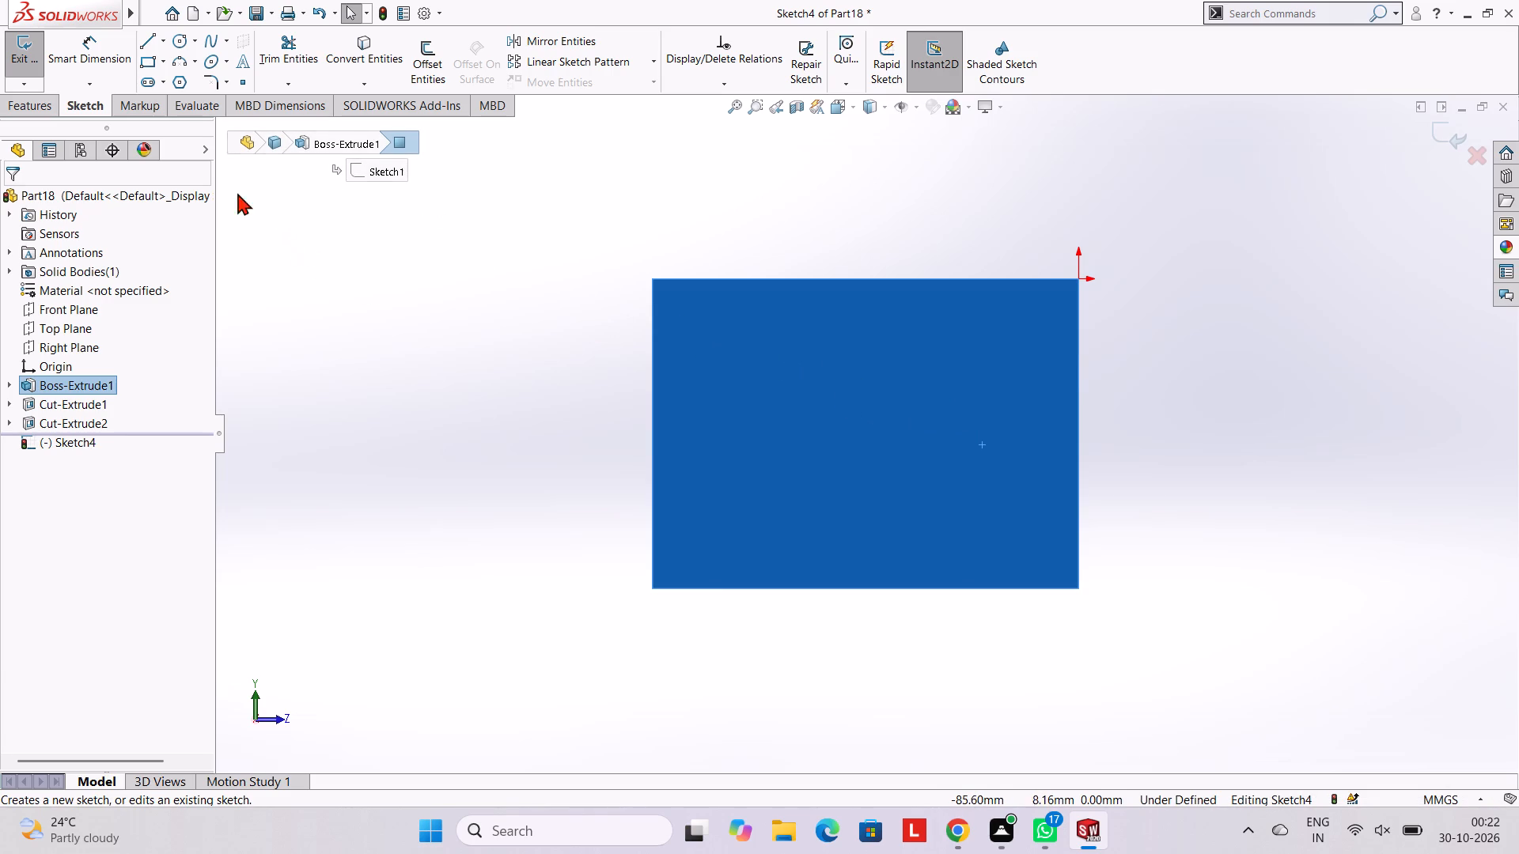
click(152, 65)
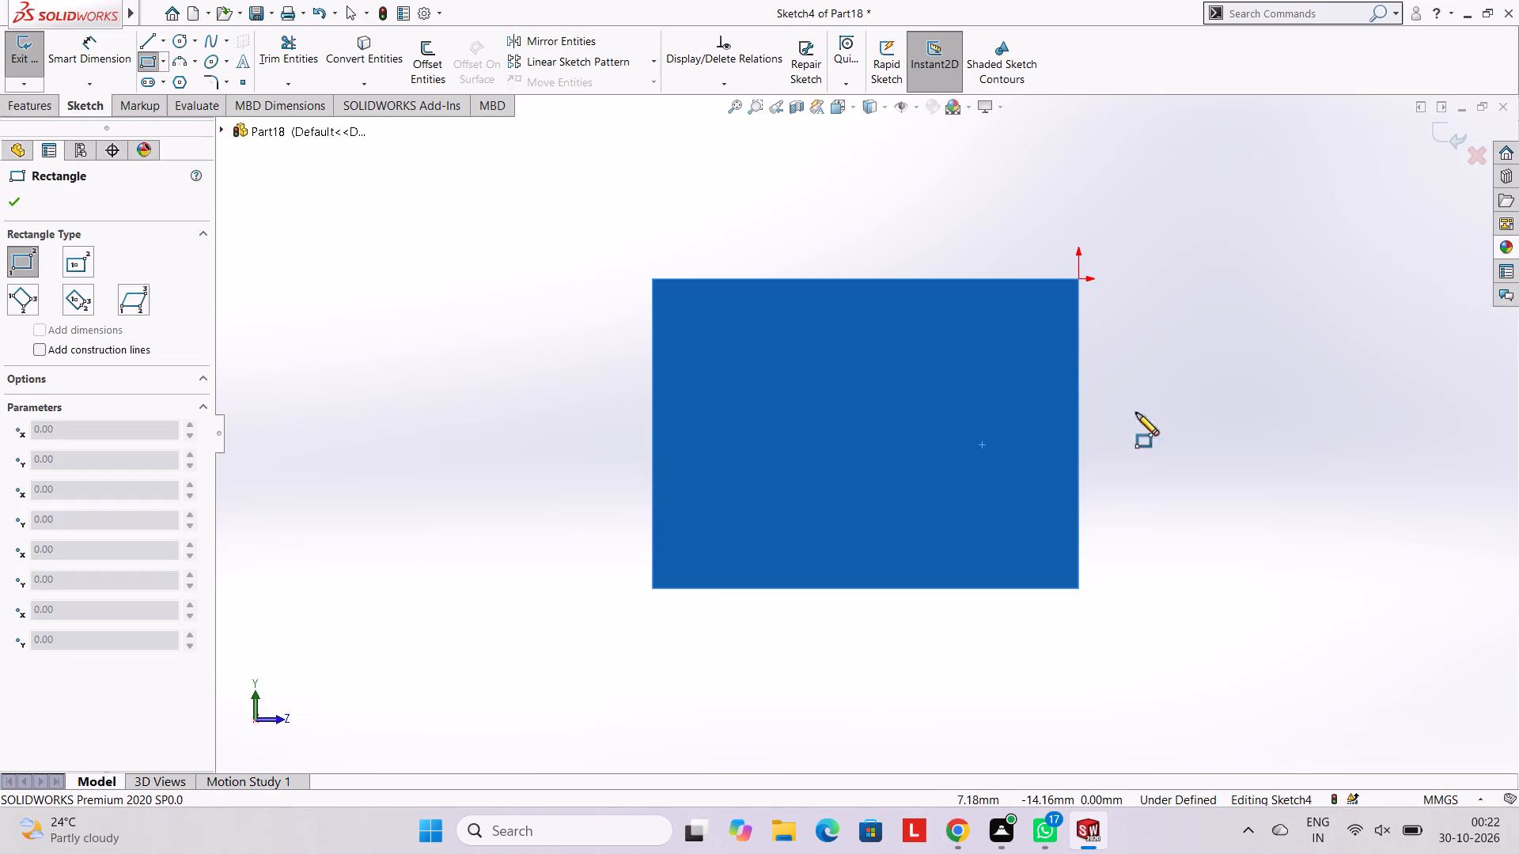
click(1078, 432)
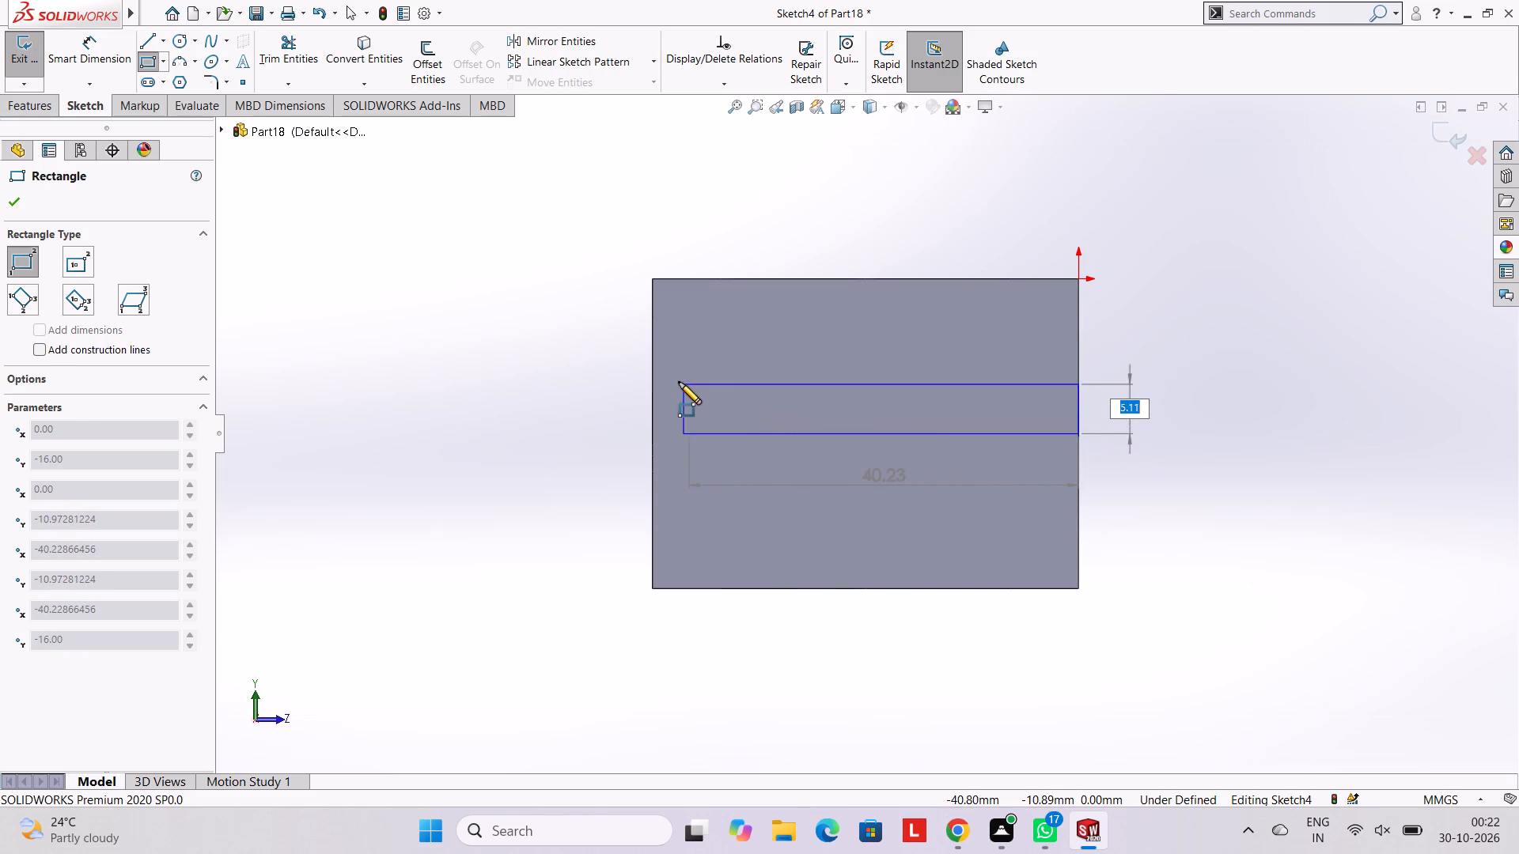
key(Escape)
Sketch a closed line outline from the front edge's midpoint: 9 mm up, 30 mm across, 18 mm down, and back along the edge.
click(139, 38)
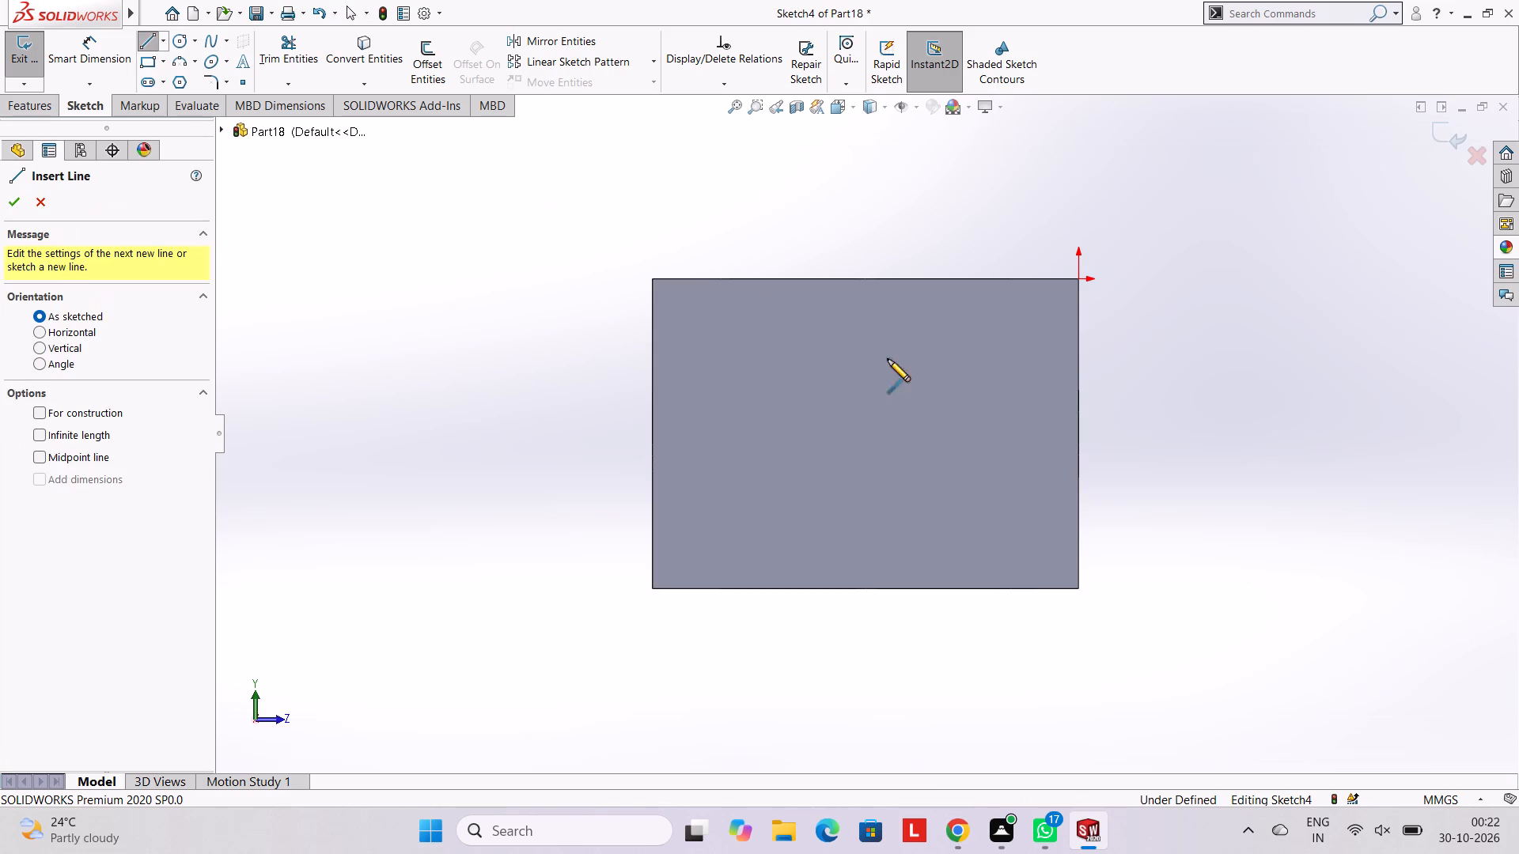
click(1077, 431)
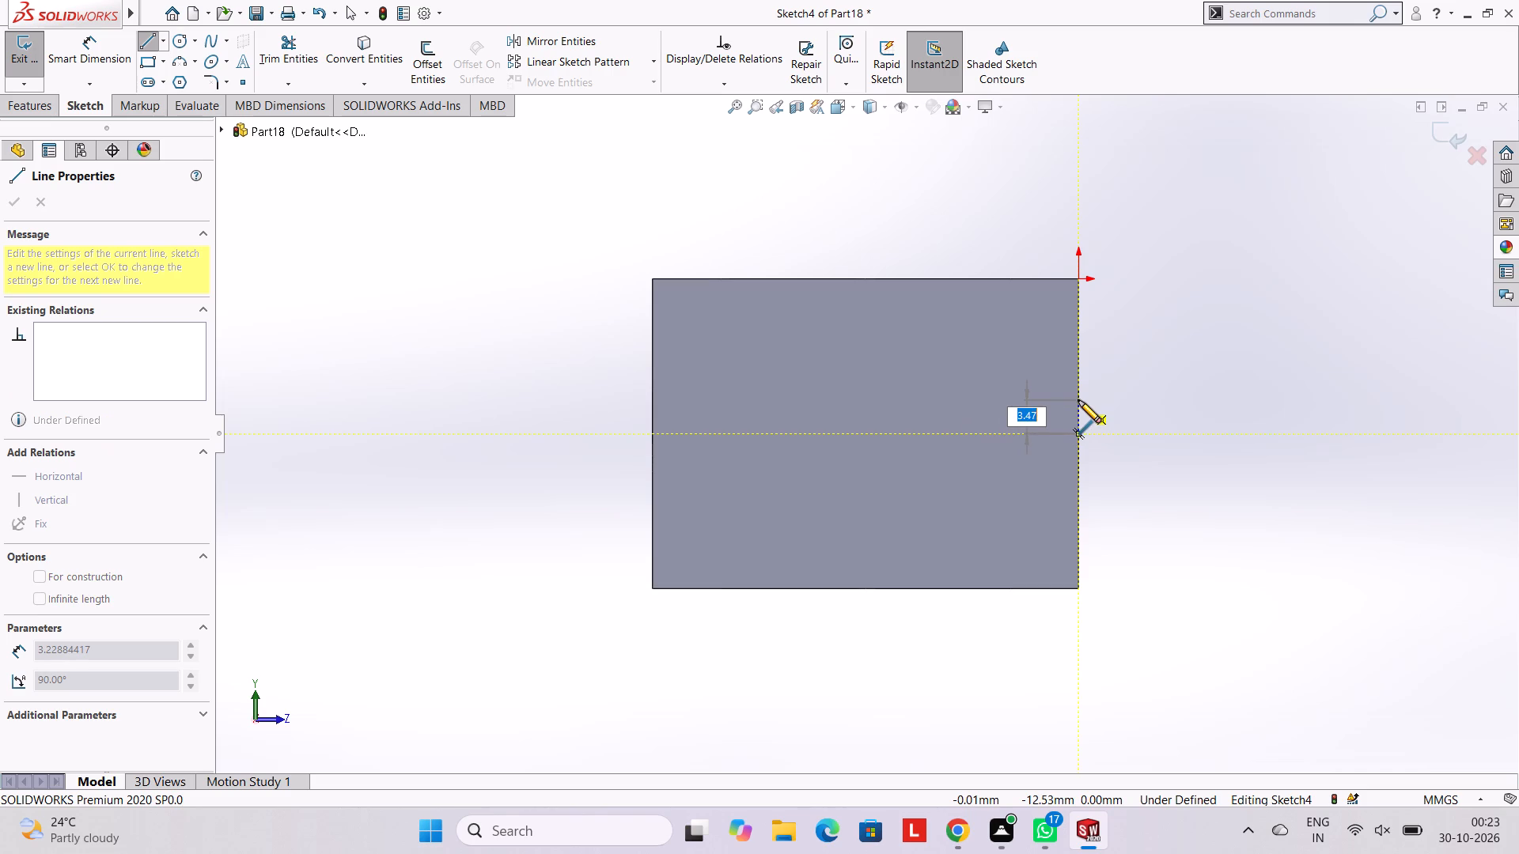
key(9)
key(Return)
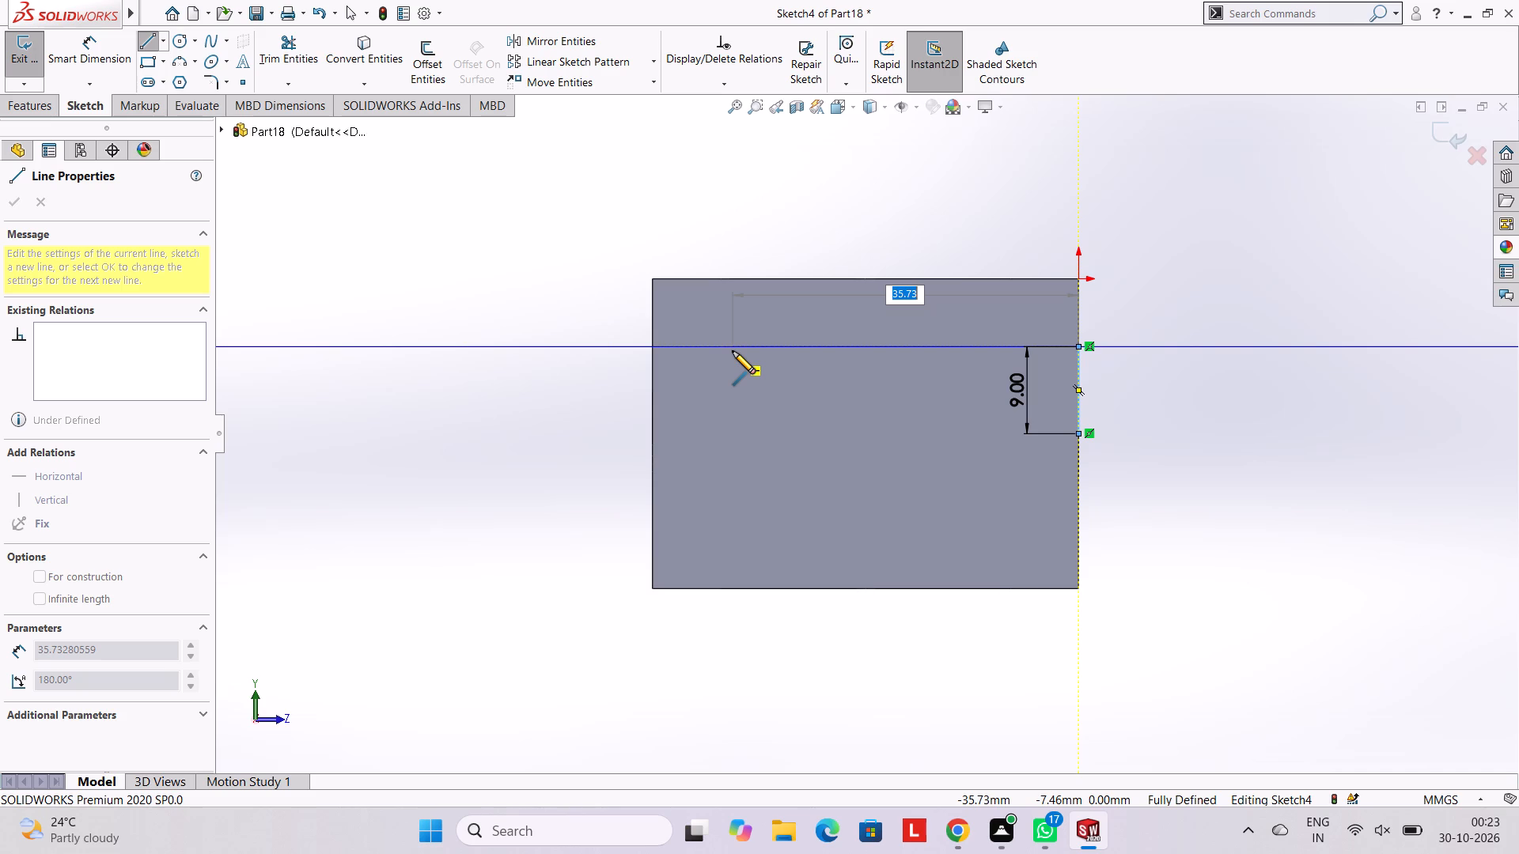
text(30)
key(Return)
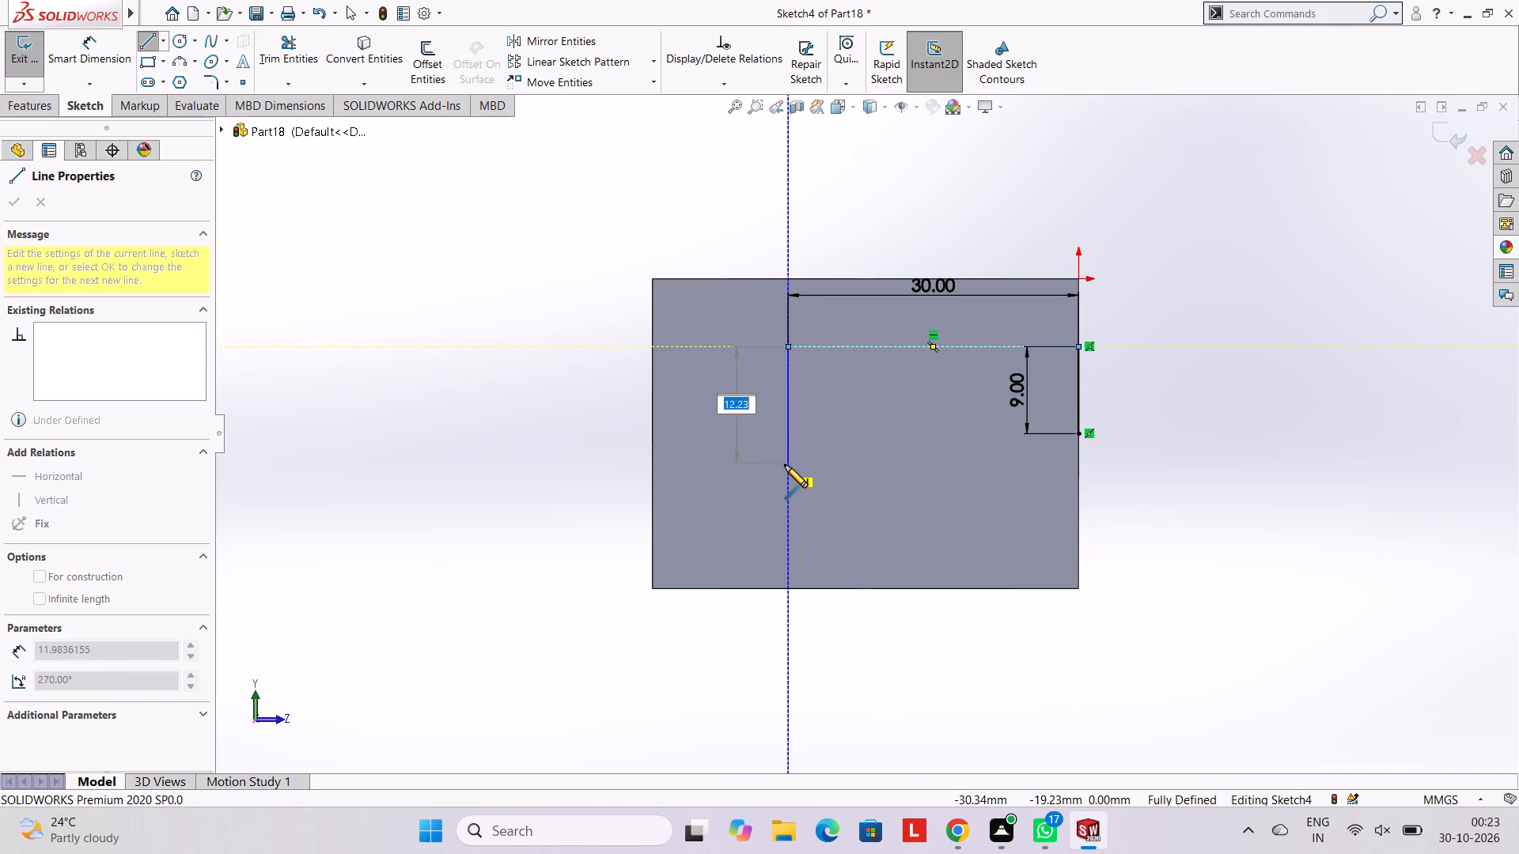
text(18)
key(Return)
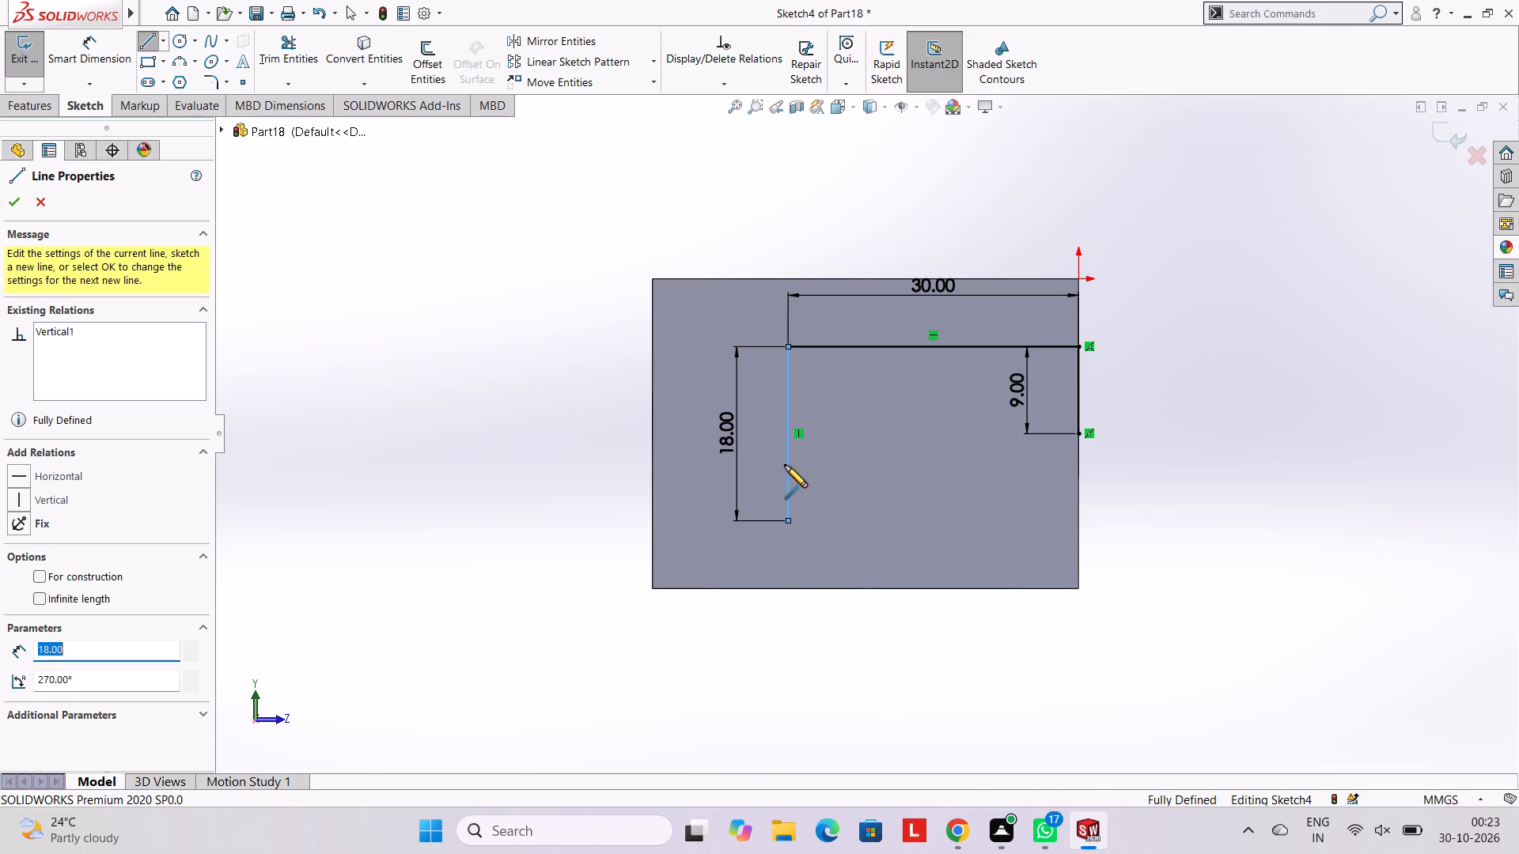
click(1080, 520)
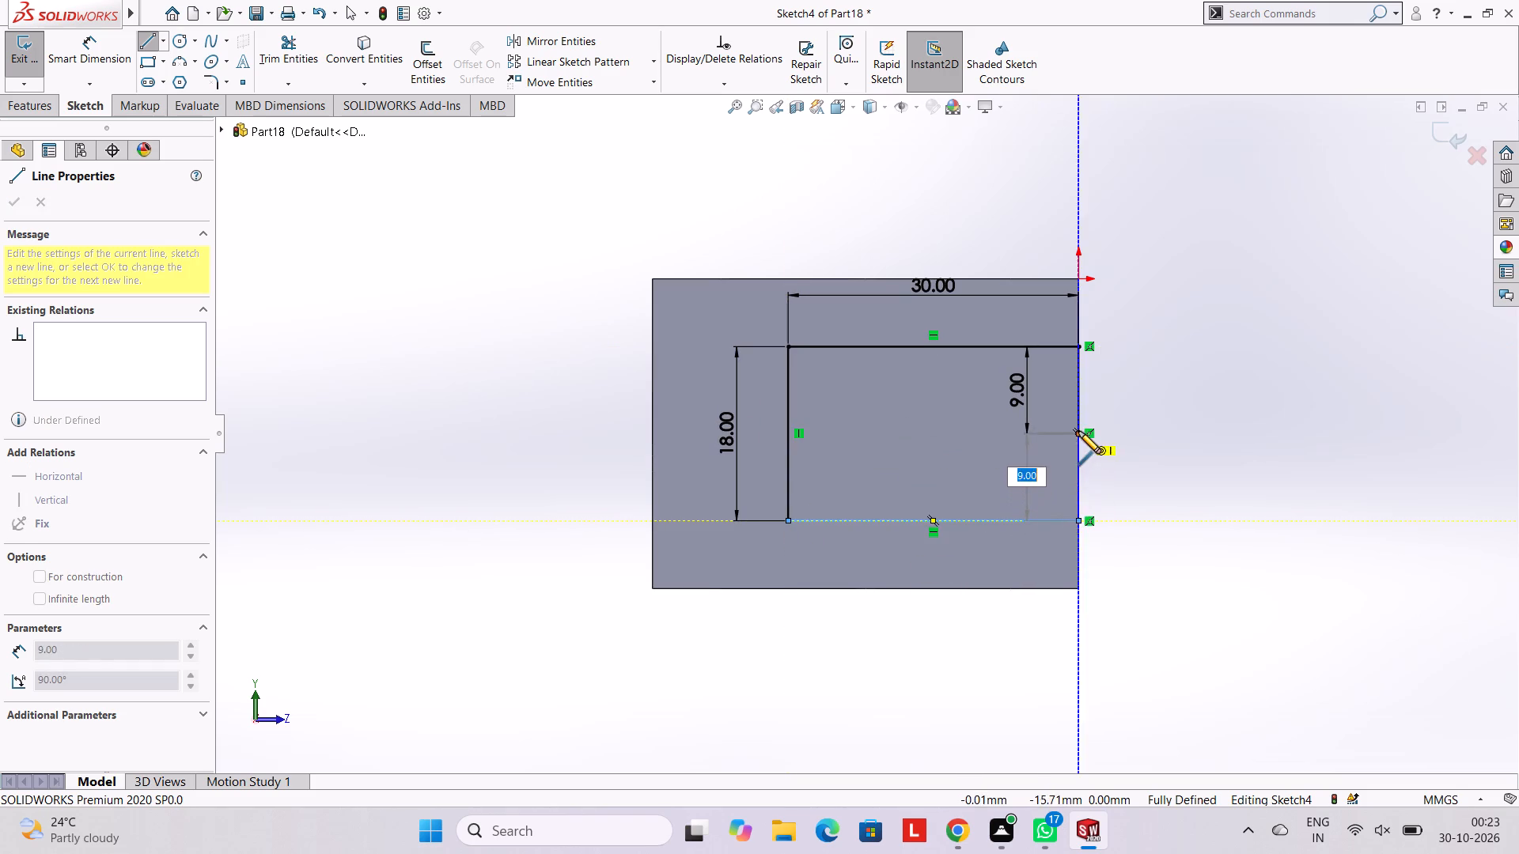
click(1078, 431)
key(Escape)
key(Escape)
key(Escape)
scroll(1147, 482, down, 2)
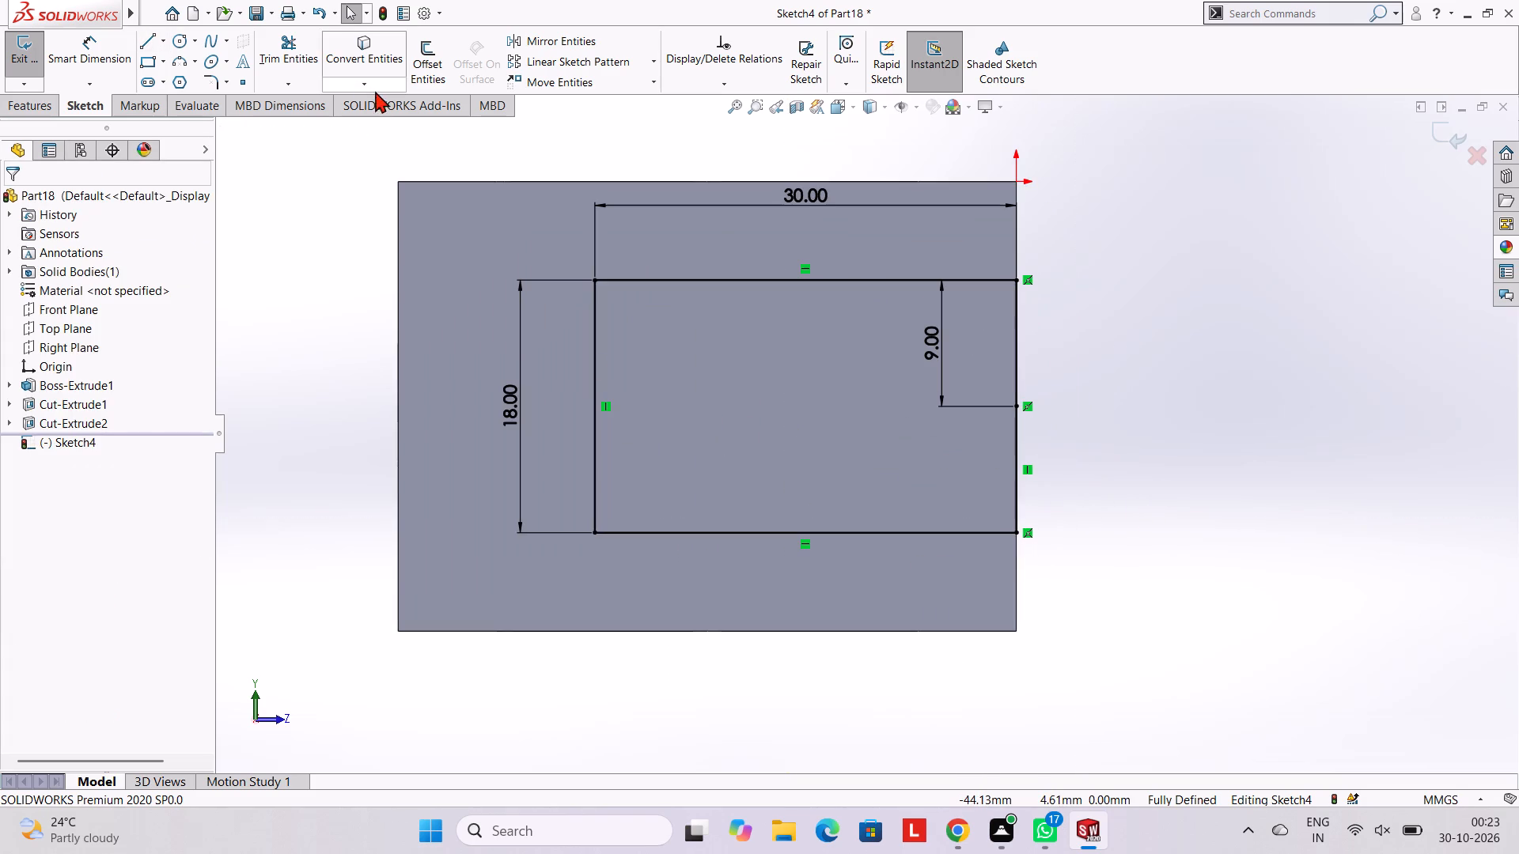
Trim both outline segments along the block's front edge and replace them with a single vertical line closing the rectangle.
click(290, 45)
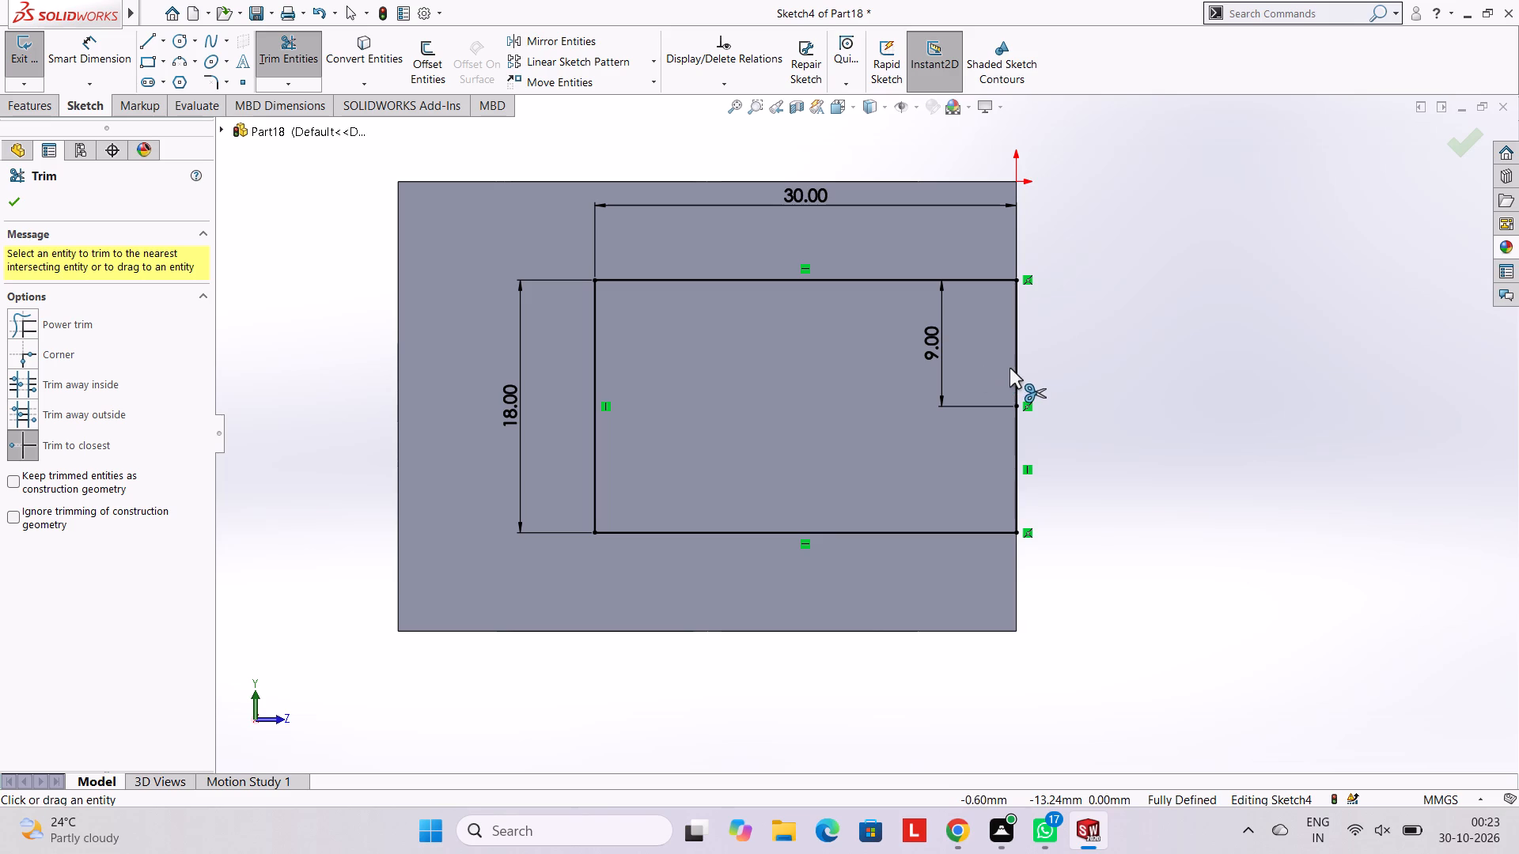
click(1015, 368)
click(1012, 436)
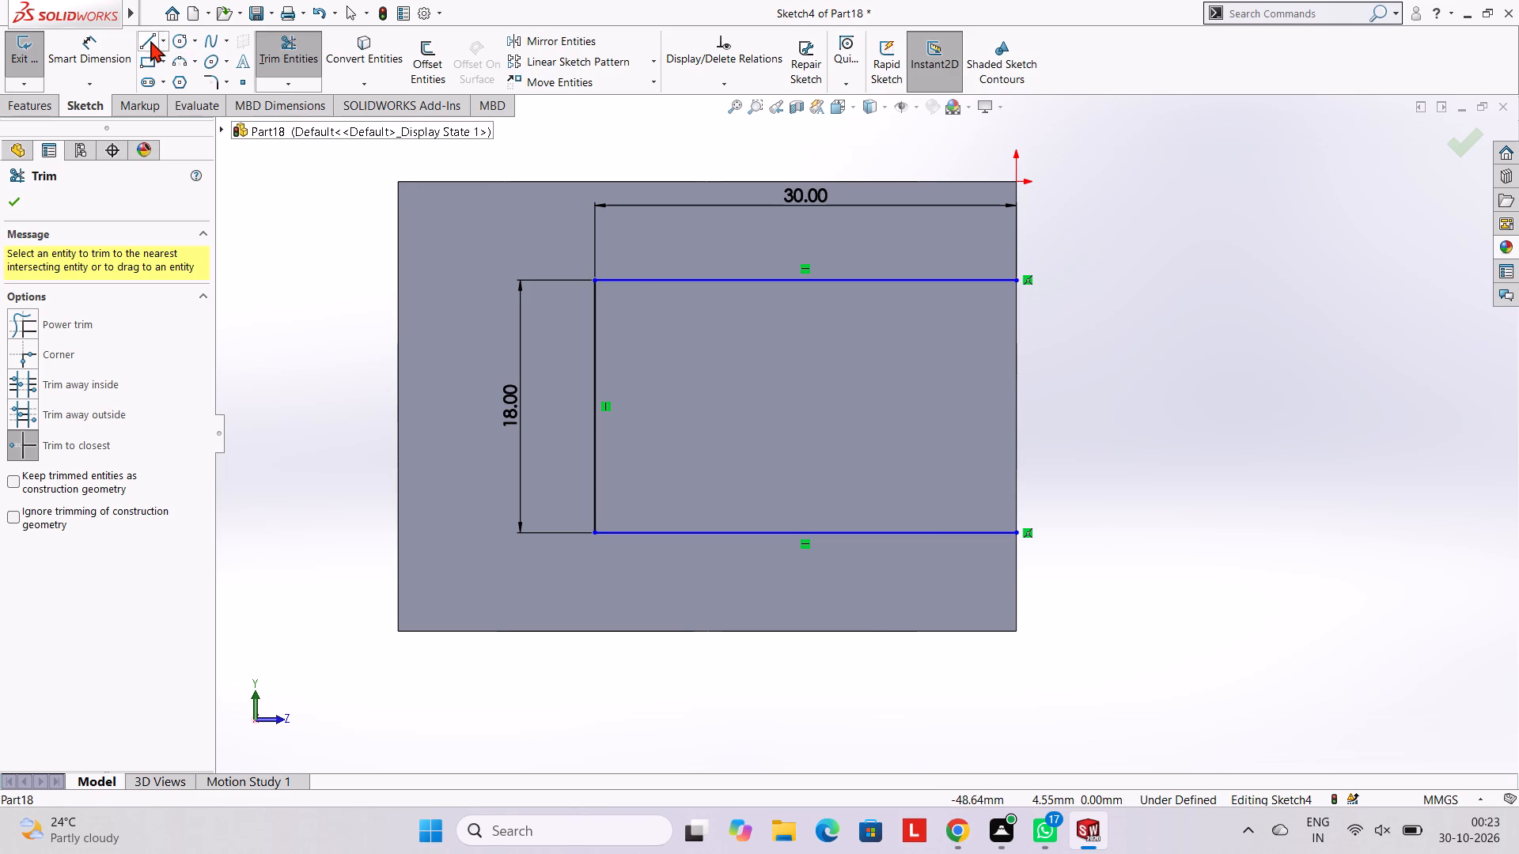
click(141, 40)
click(1016, 282)
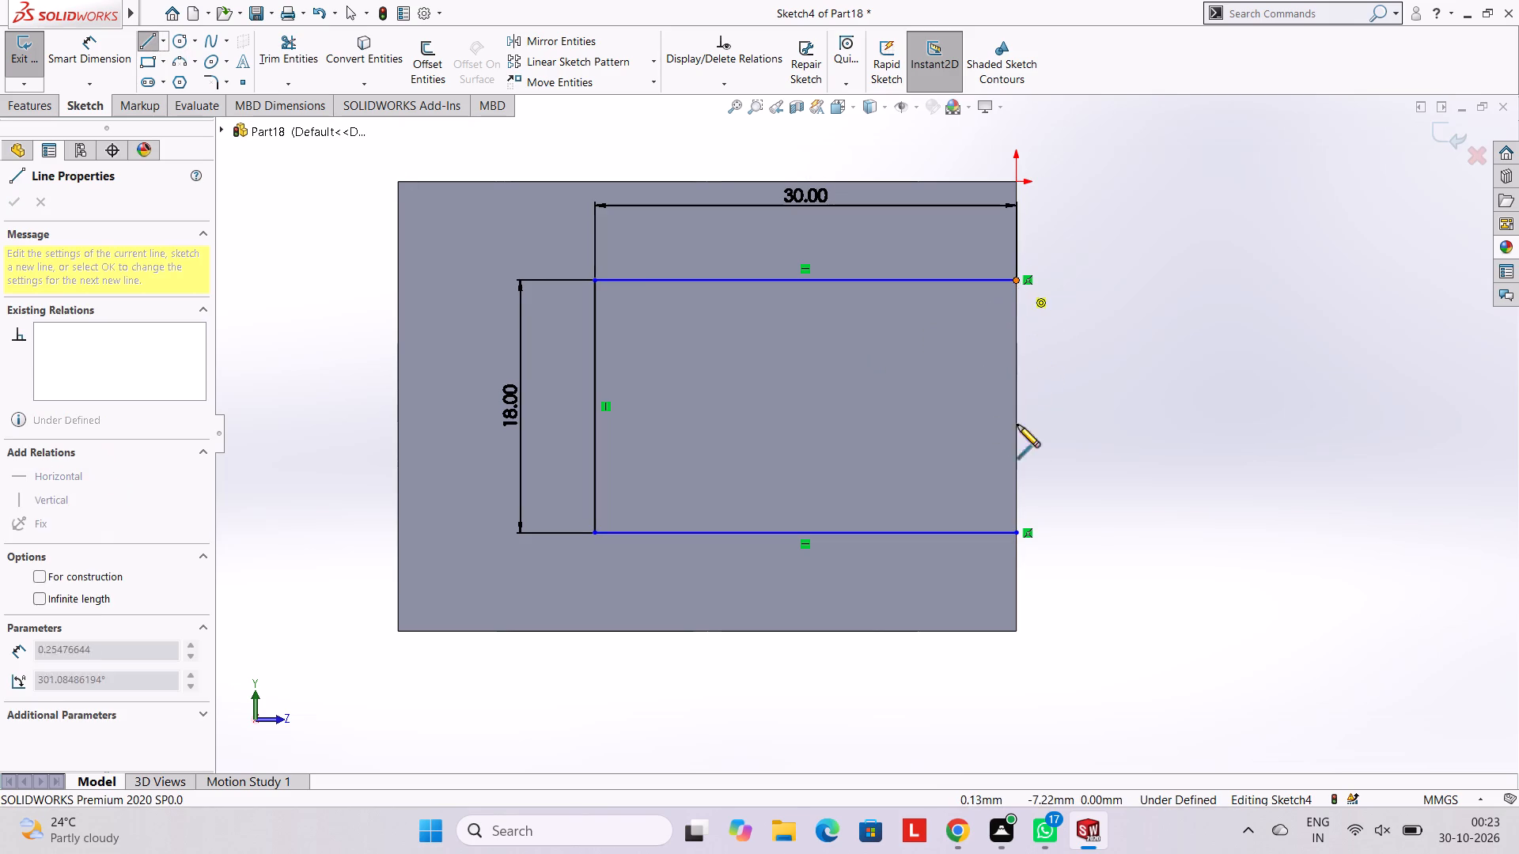
click(1019, 532)
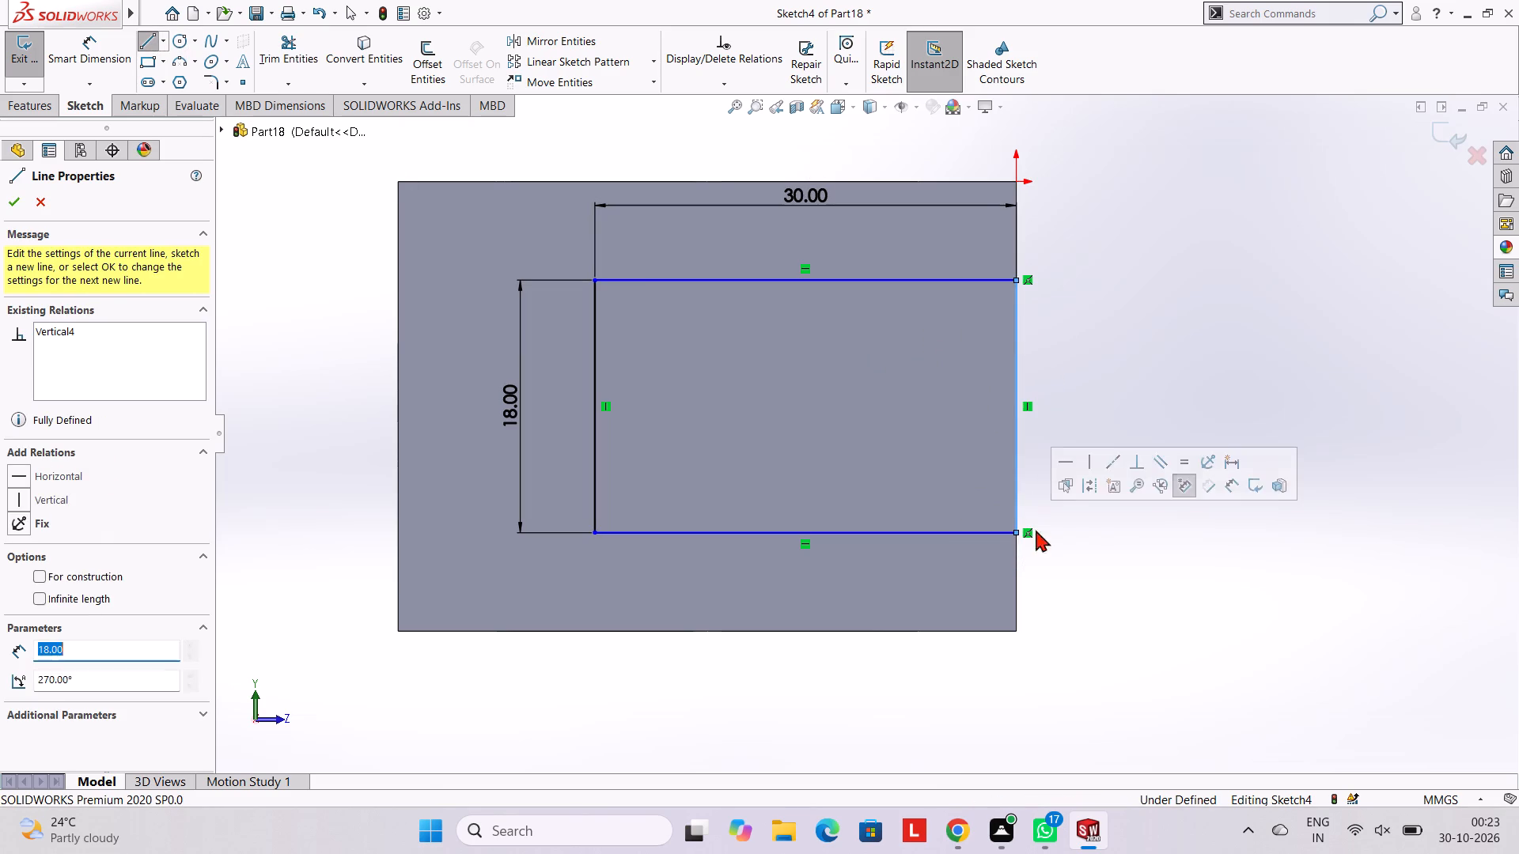
key(Escape)
key(Escape)
key(Escape)
key(Escape)
Dimension the vertical distance between the rectangle's upper line and the block's top edge.
click(81, 69)
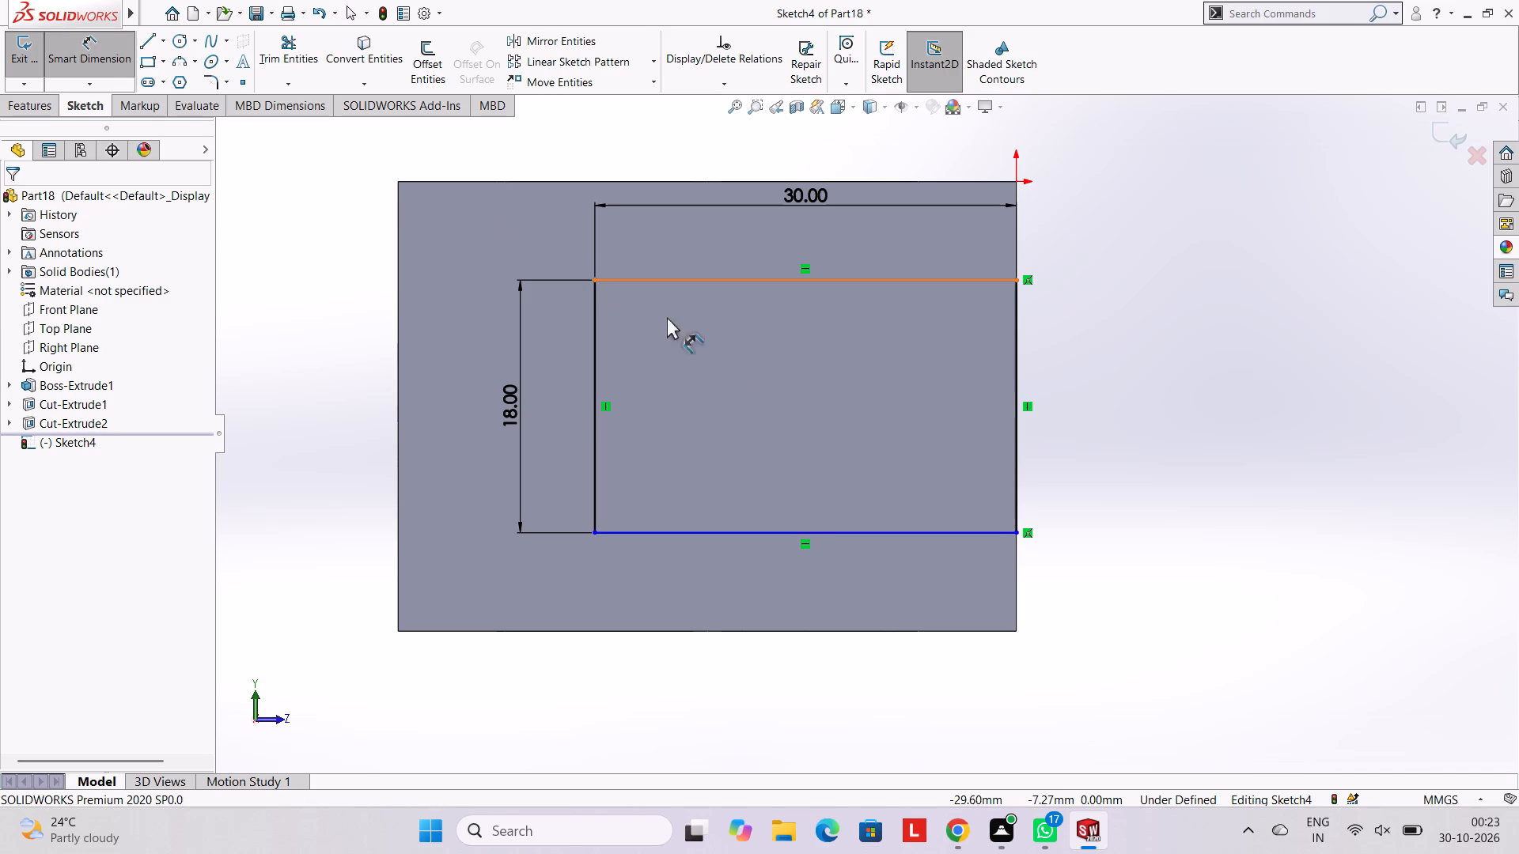
click(835, 278)
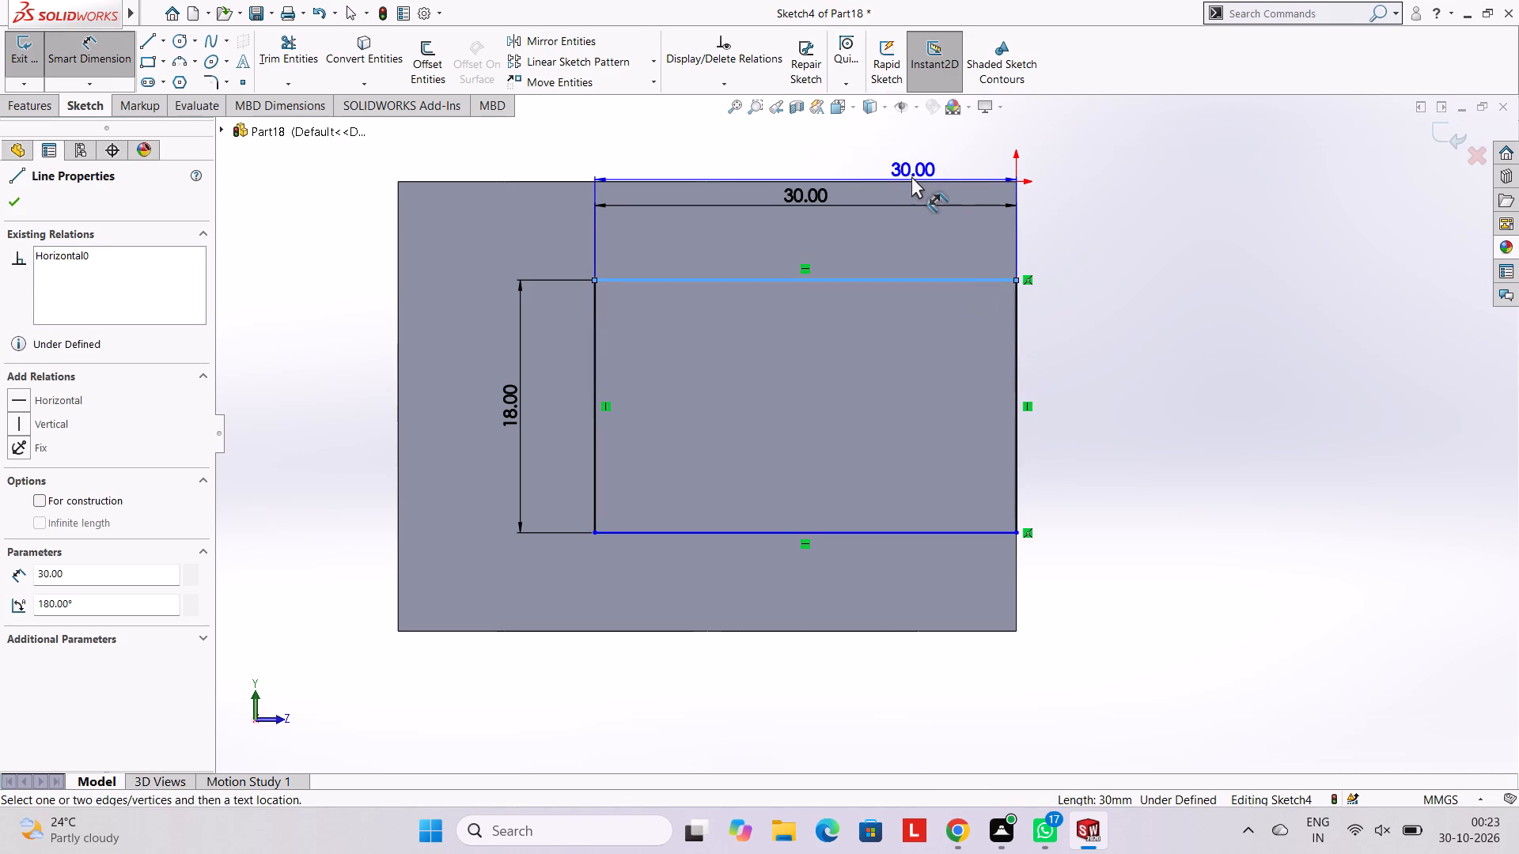
click(911, 180)
click(1126, 224)
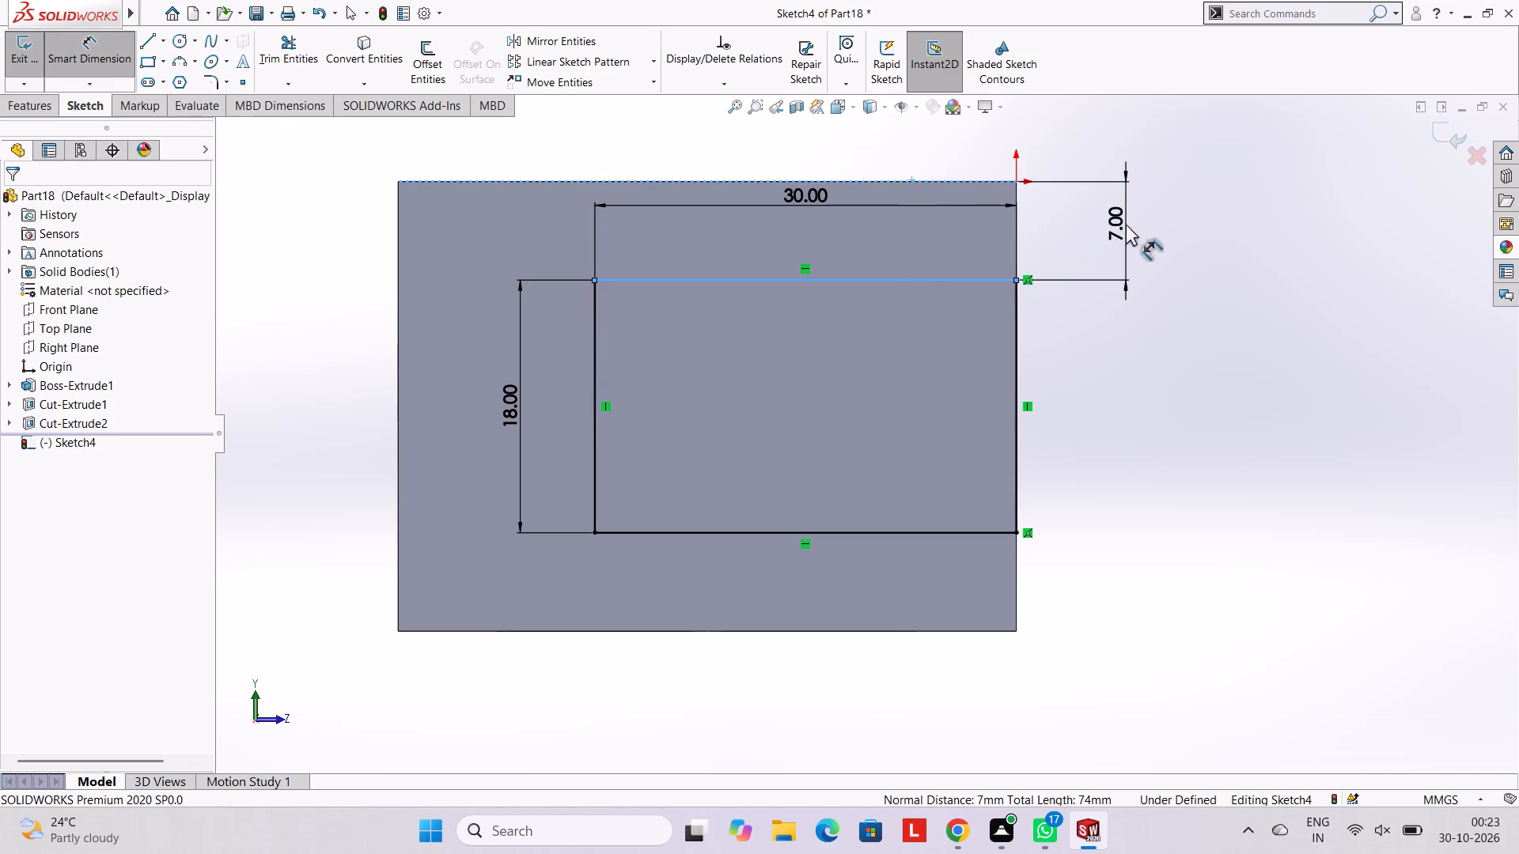
click(1052, 192)
click(1070, 382)
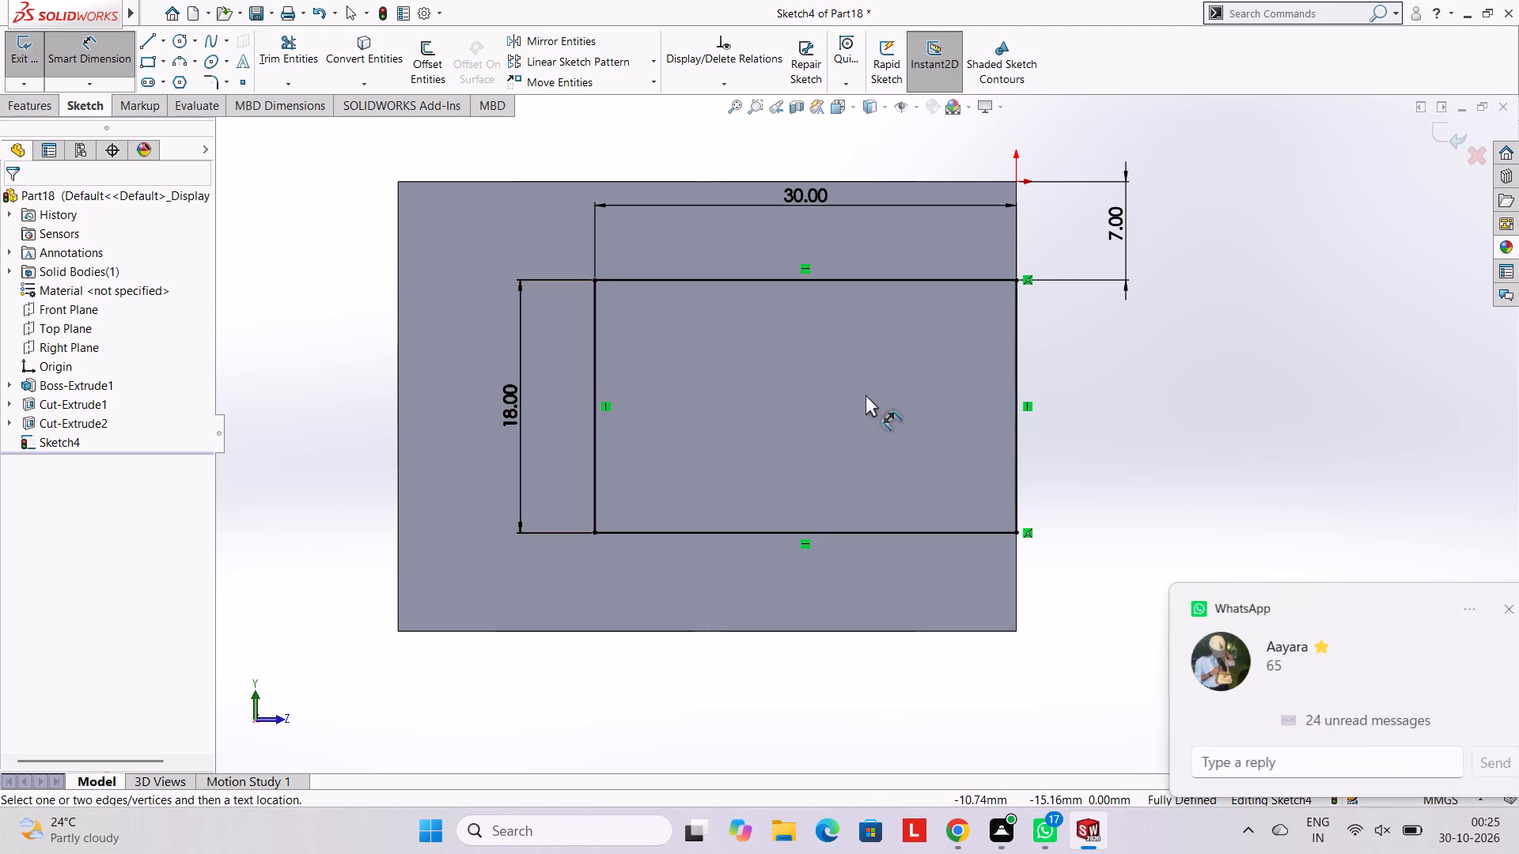
Boss-extrude the rectangle blind to a depth of 65 mm outward from the block's side face.
middle_drag(1041, 327, 1004, 331)
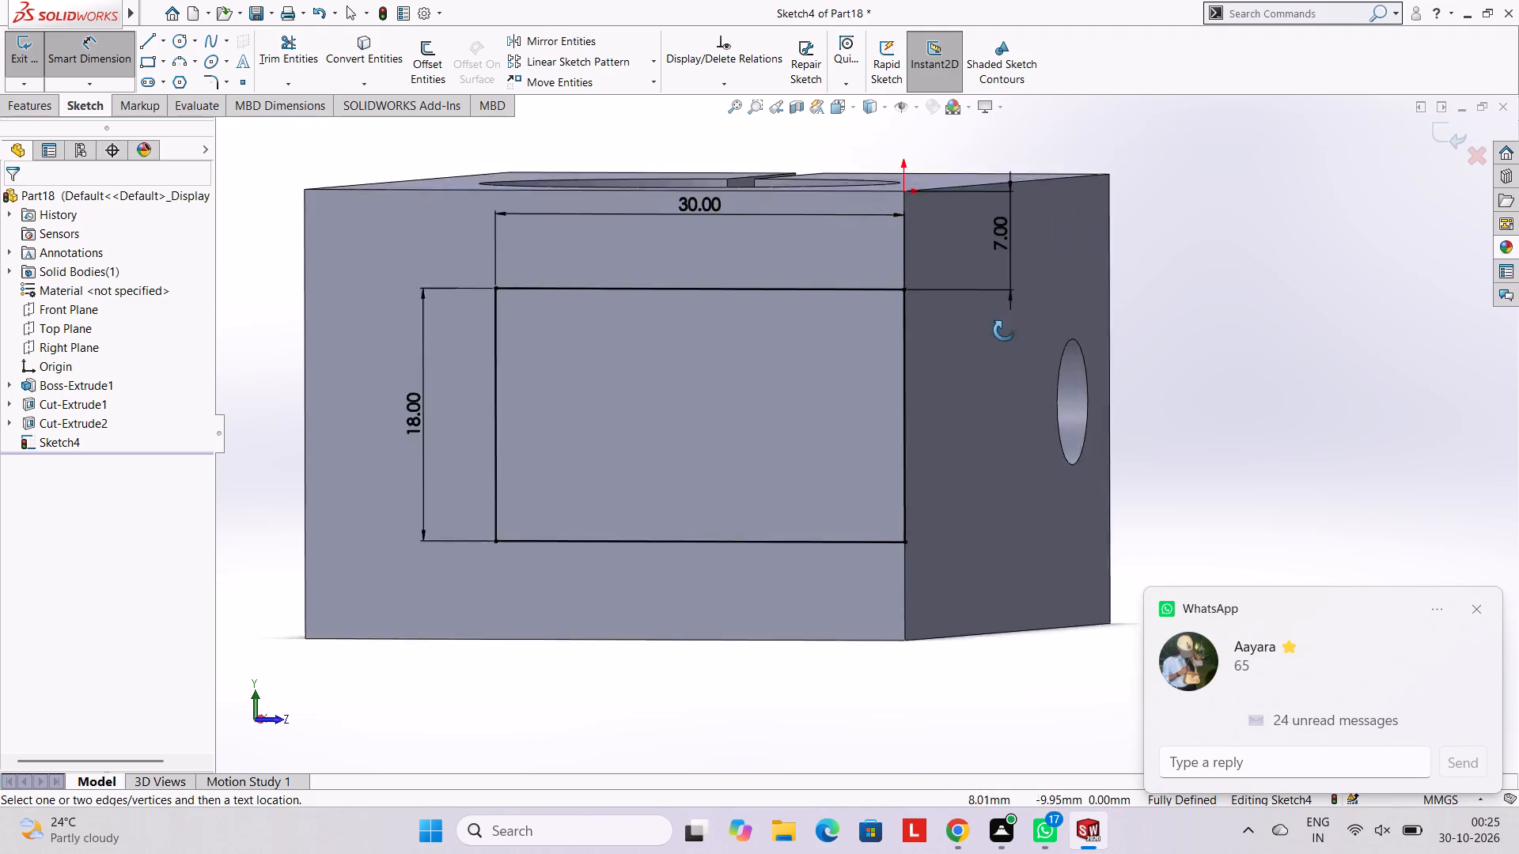
middle_drag(1004, 331, 980, 322)
scroll(866, 408, up, 3)
middle_drag(854, 405, 801, 379)
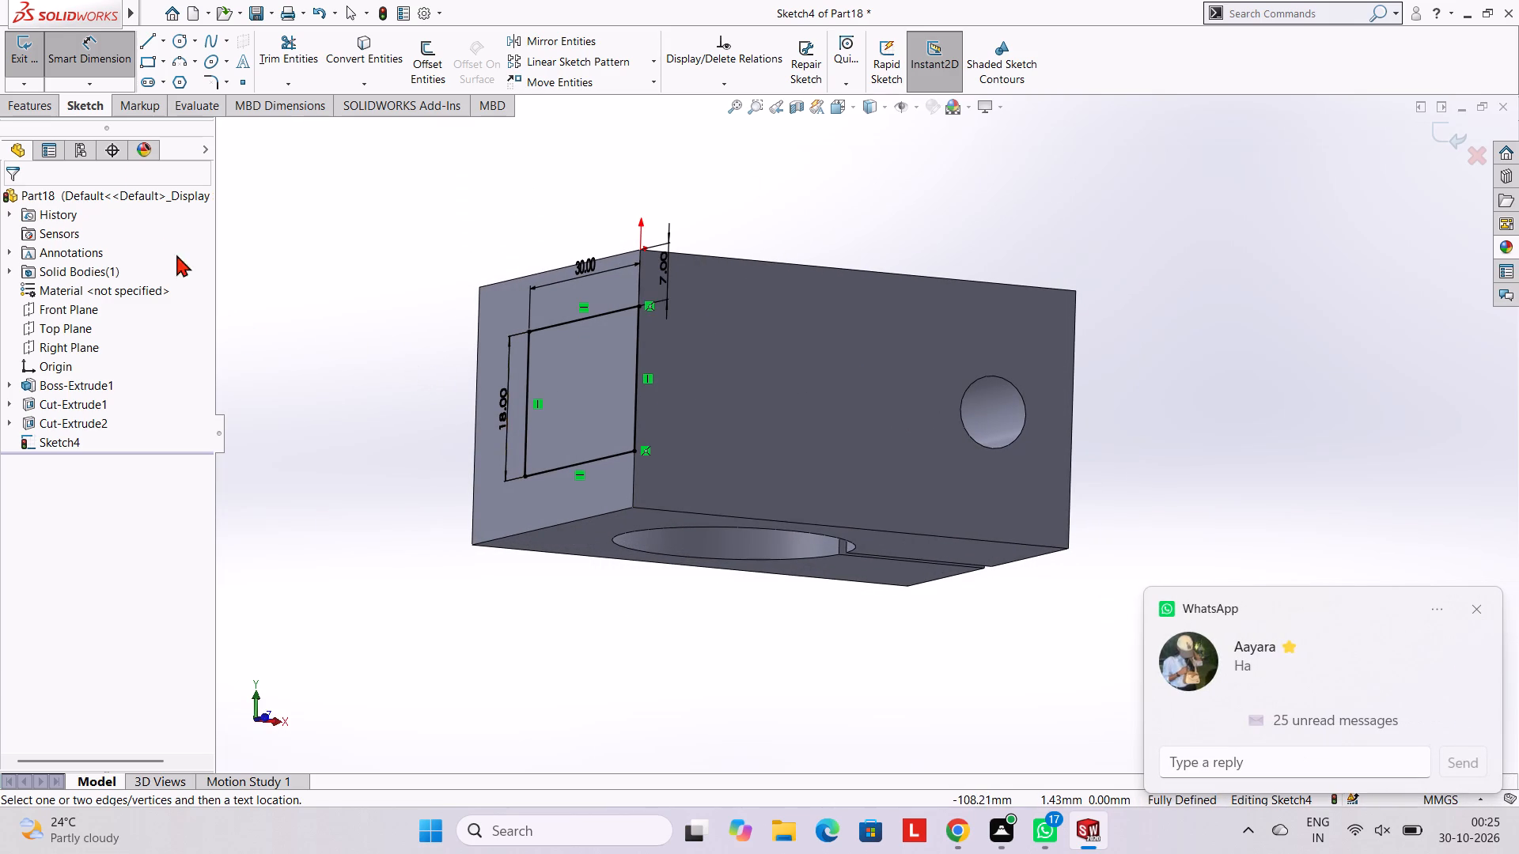
click(45, 109)
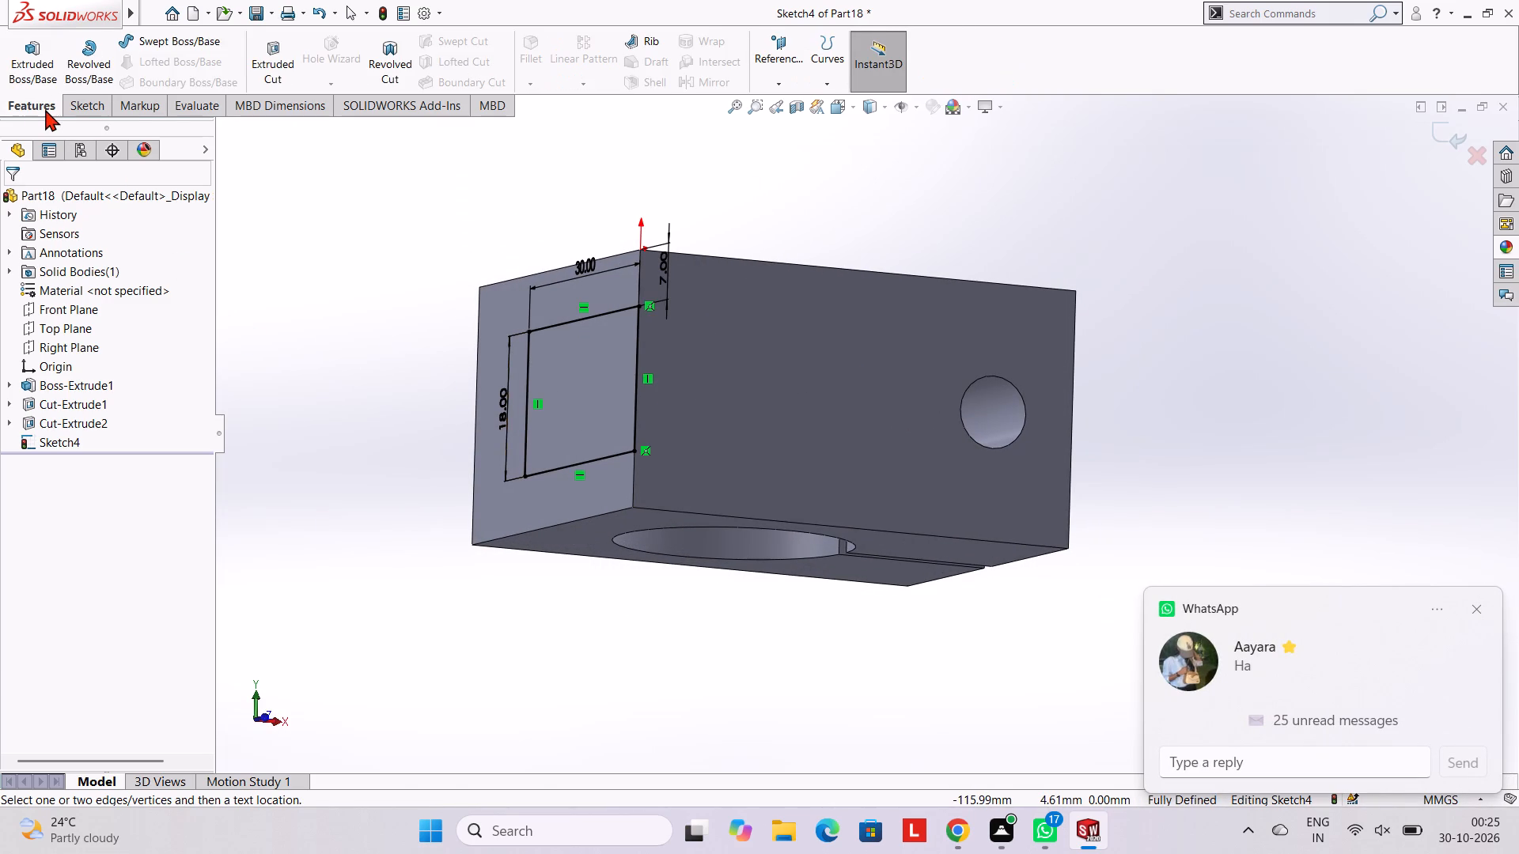
click(43, 62)
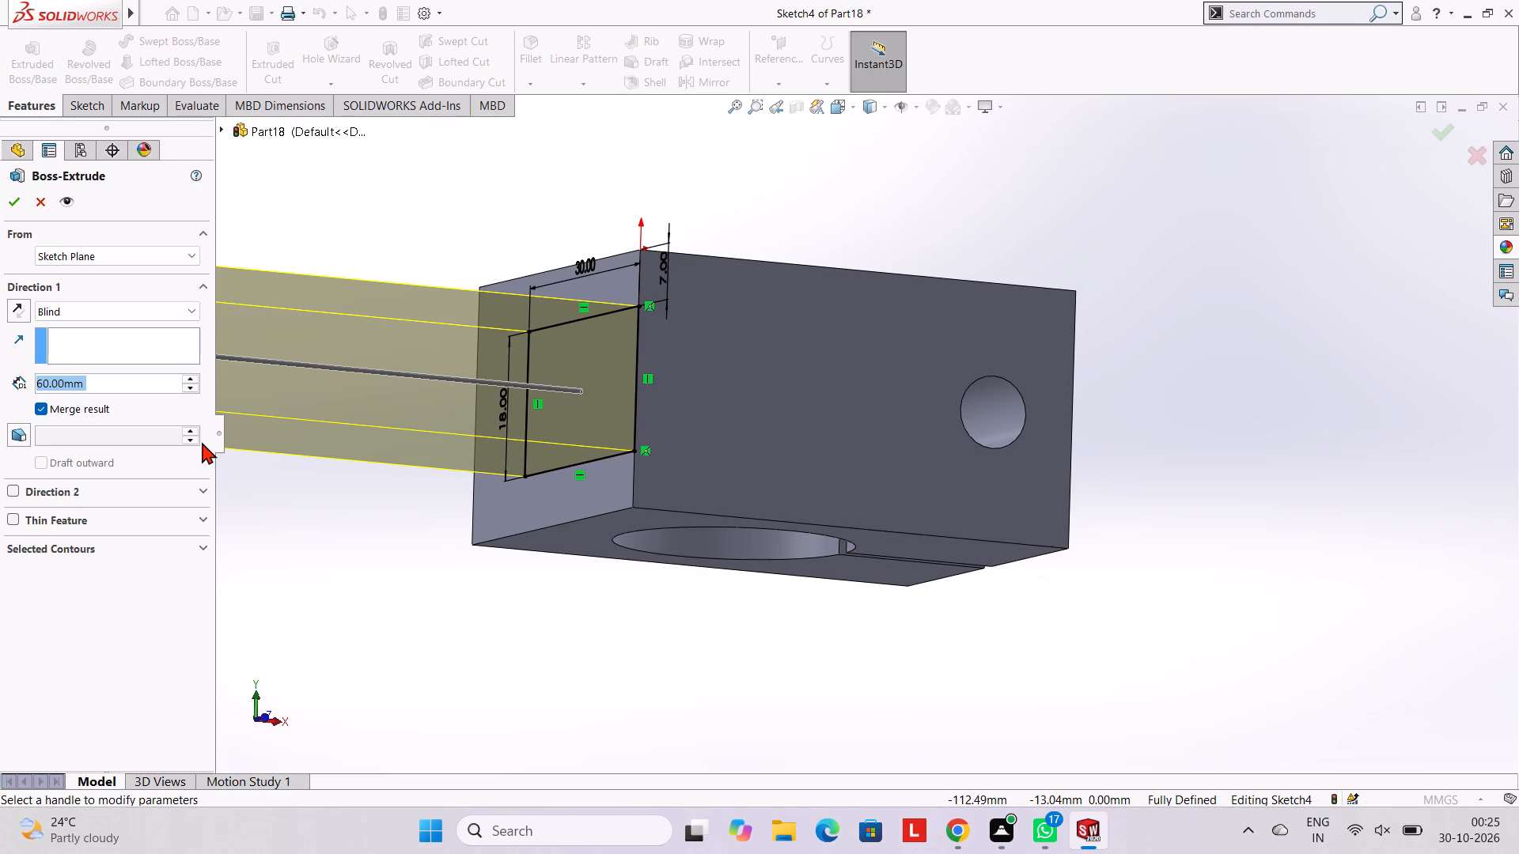
text(65)
key(Return)
scroll(405, 425, up, 4)
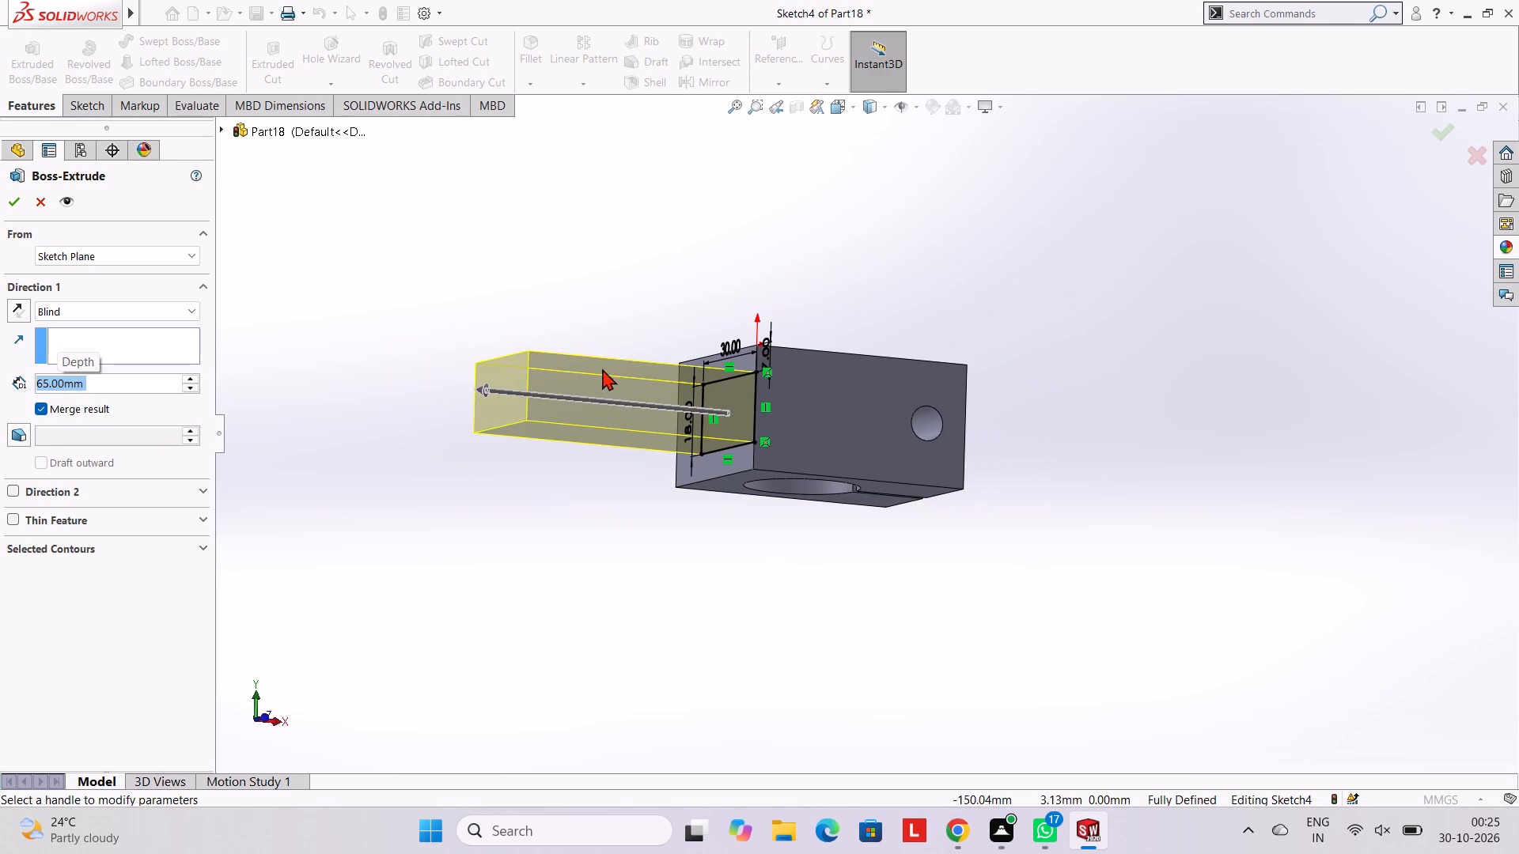
click(8, 197)
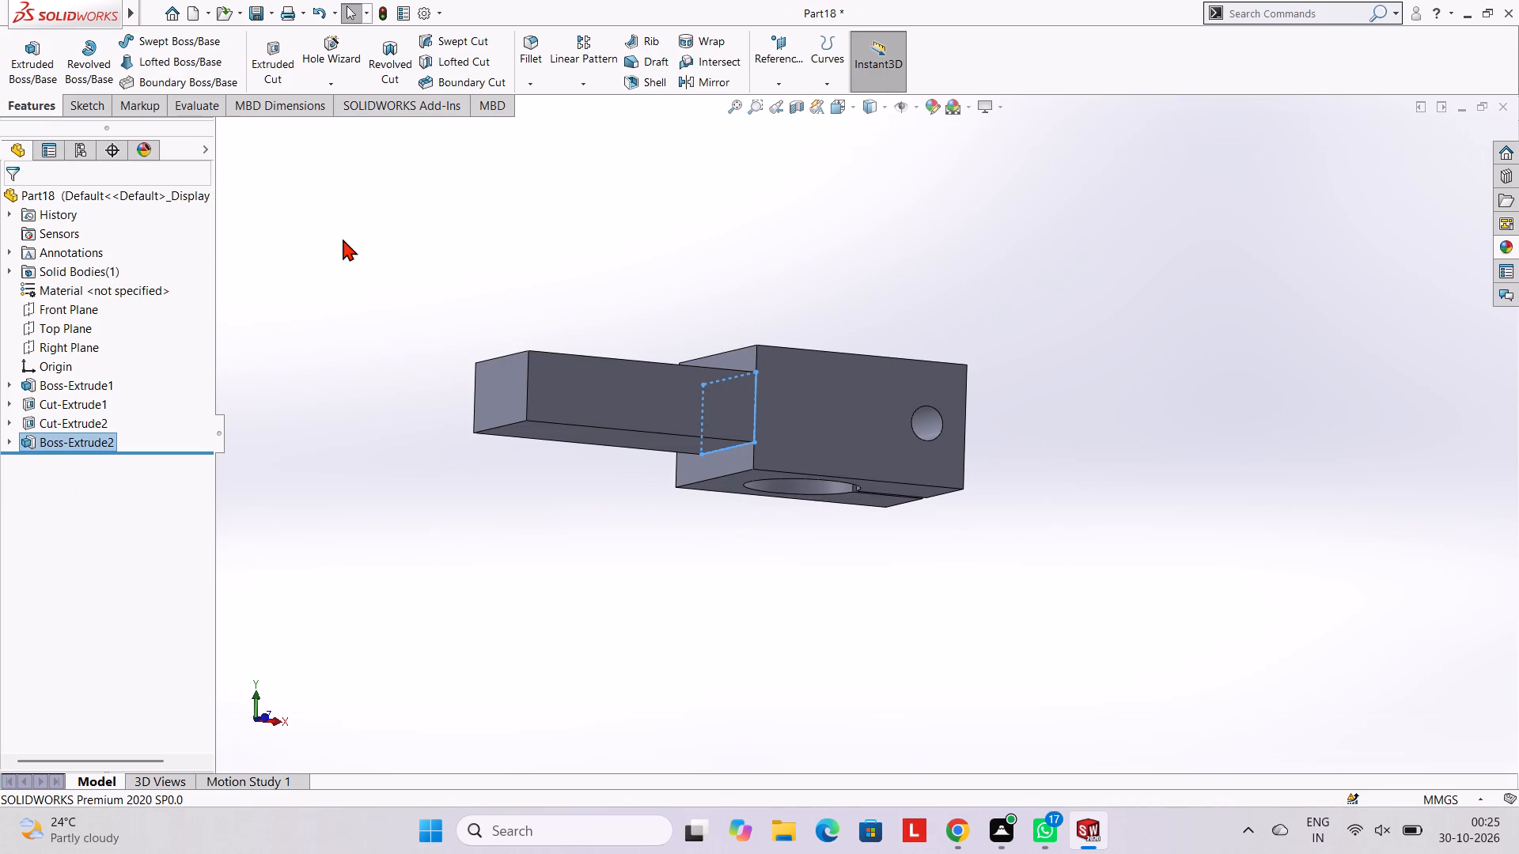
click(343, 239)
Start a new sketch on the arm's 65 × 30 mm face, on the keyhole opening's side, and view it straight on.
middle_drag(505, 327, 570, 328)
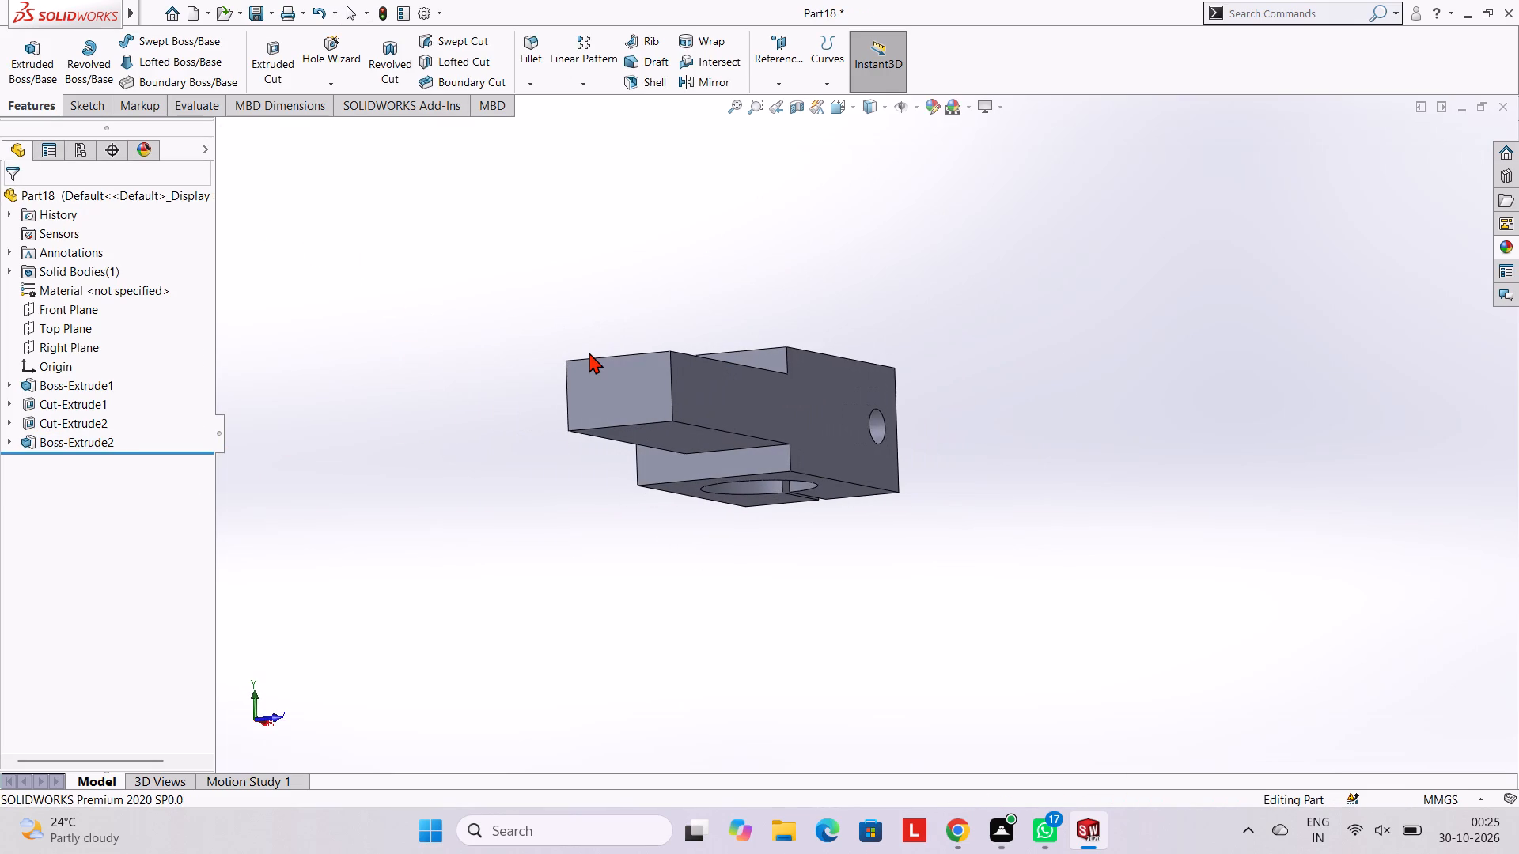
middle_drag(935, 424, 813, 284)
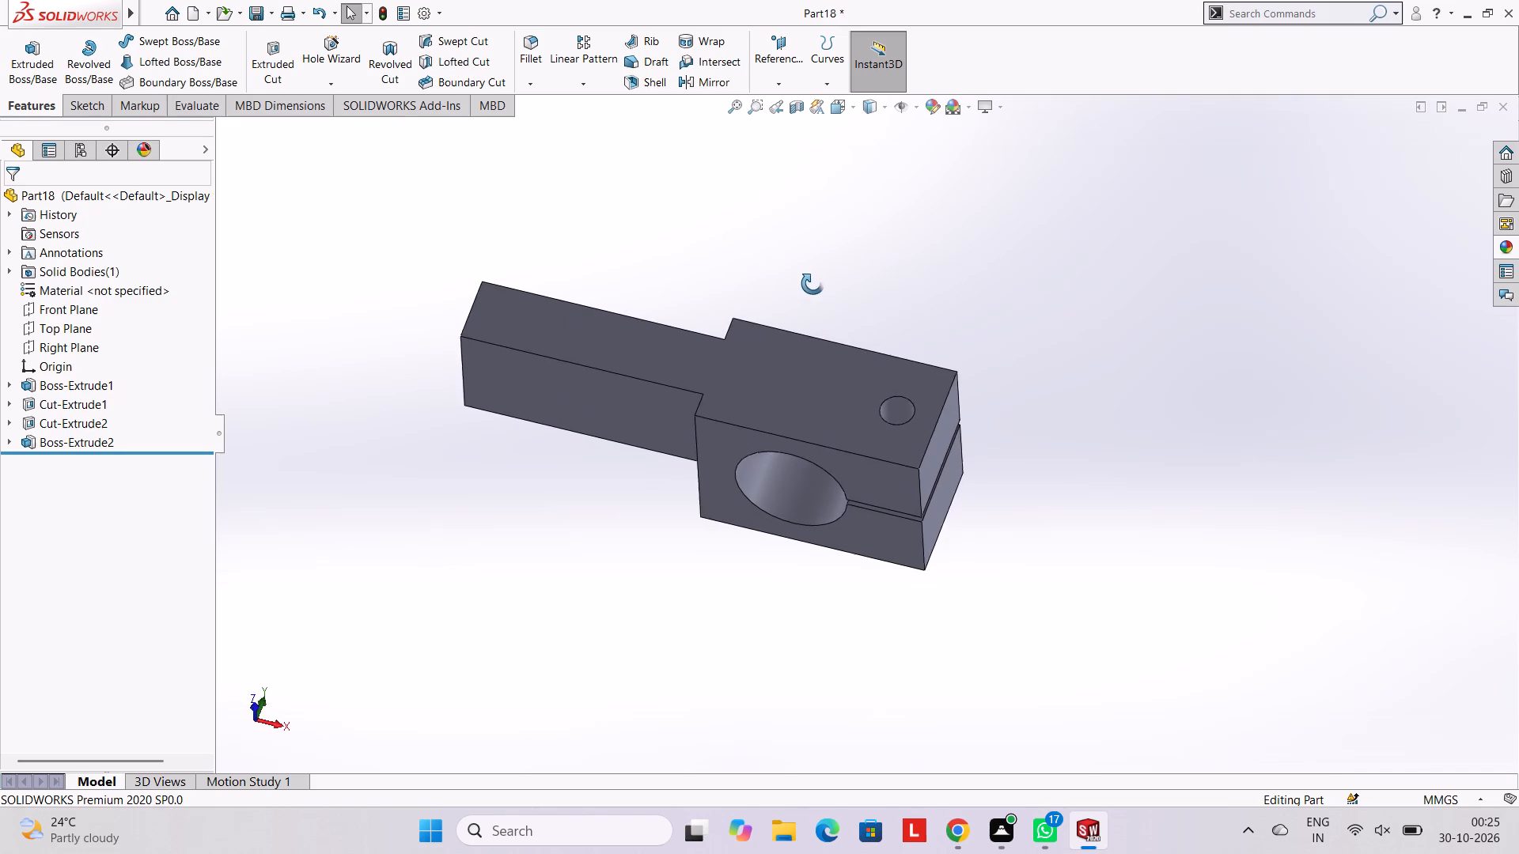
middle_drag(813, 284, 810, 282)
middle_drag(759, 370, 780, 328)
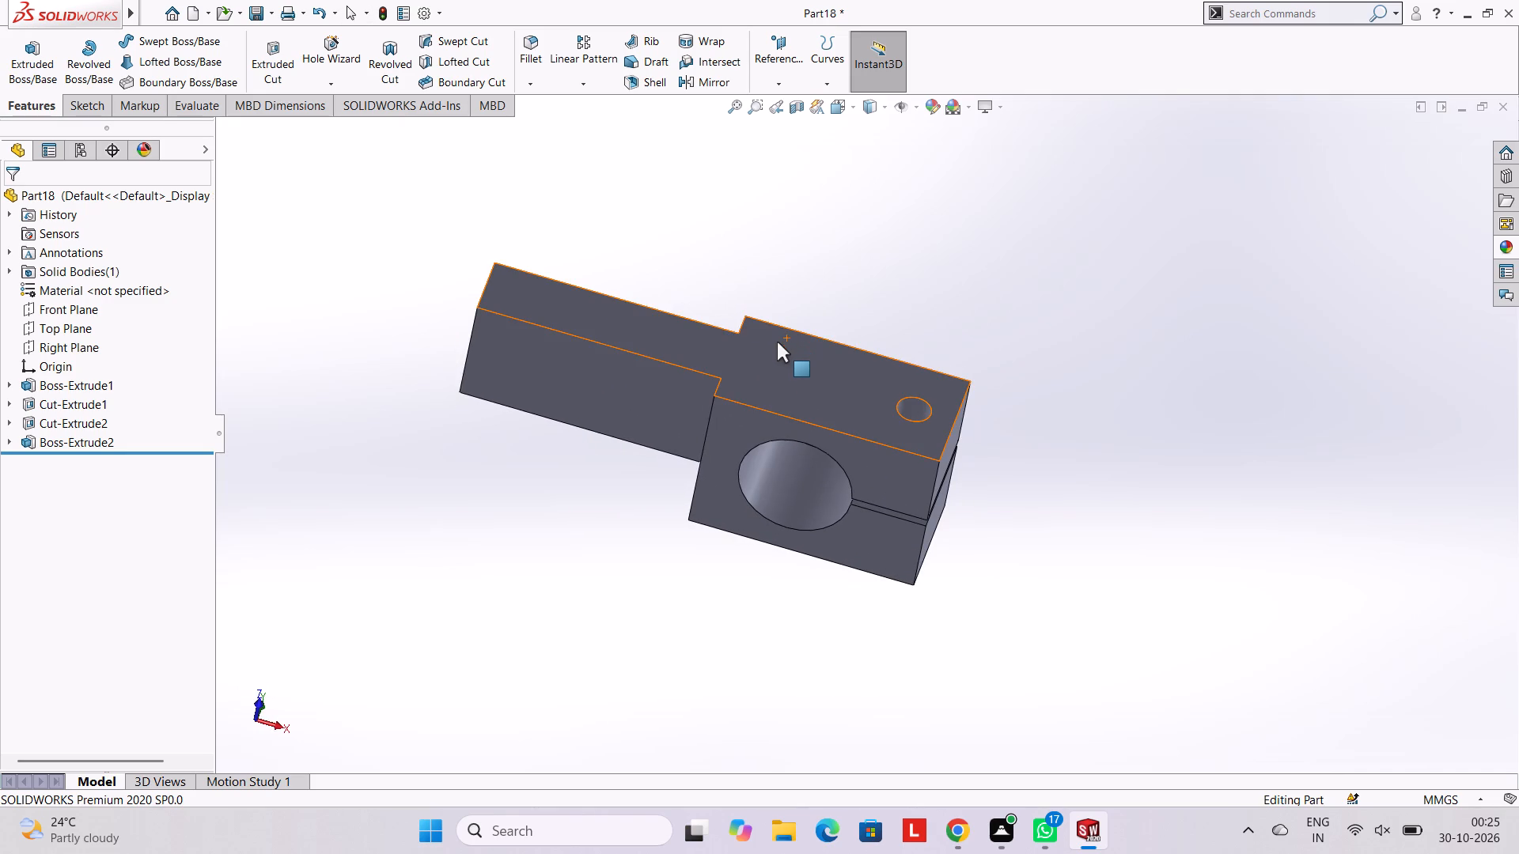
middle_drag(754, 293, 755, 318)
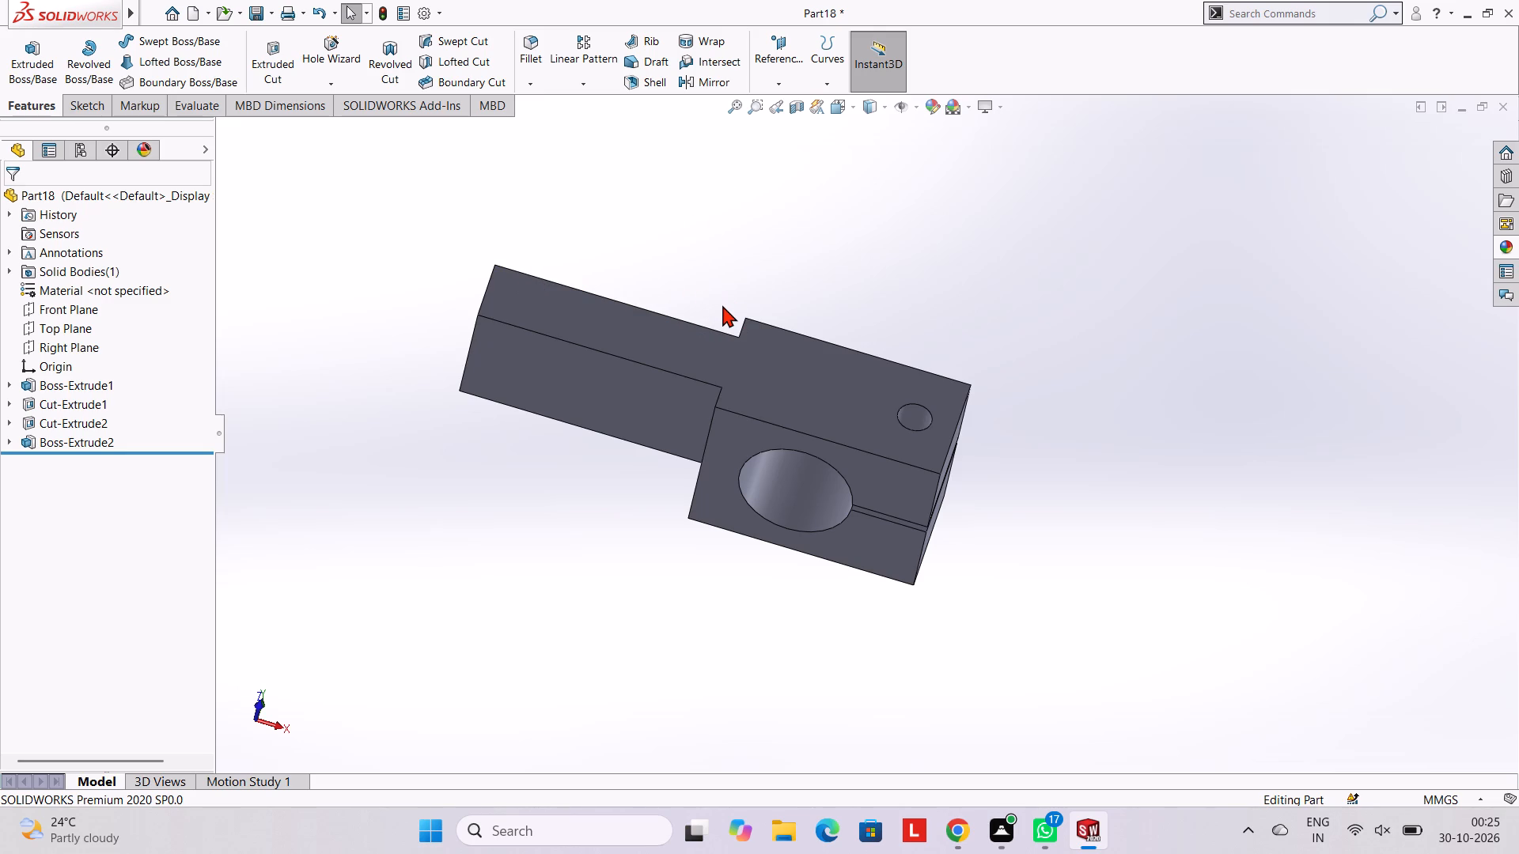
scroll(738, 315, down, 2)
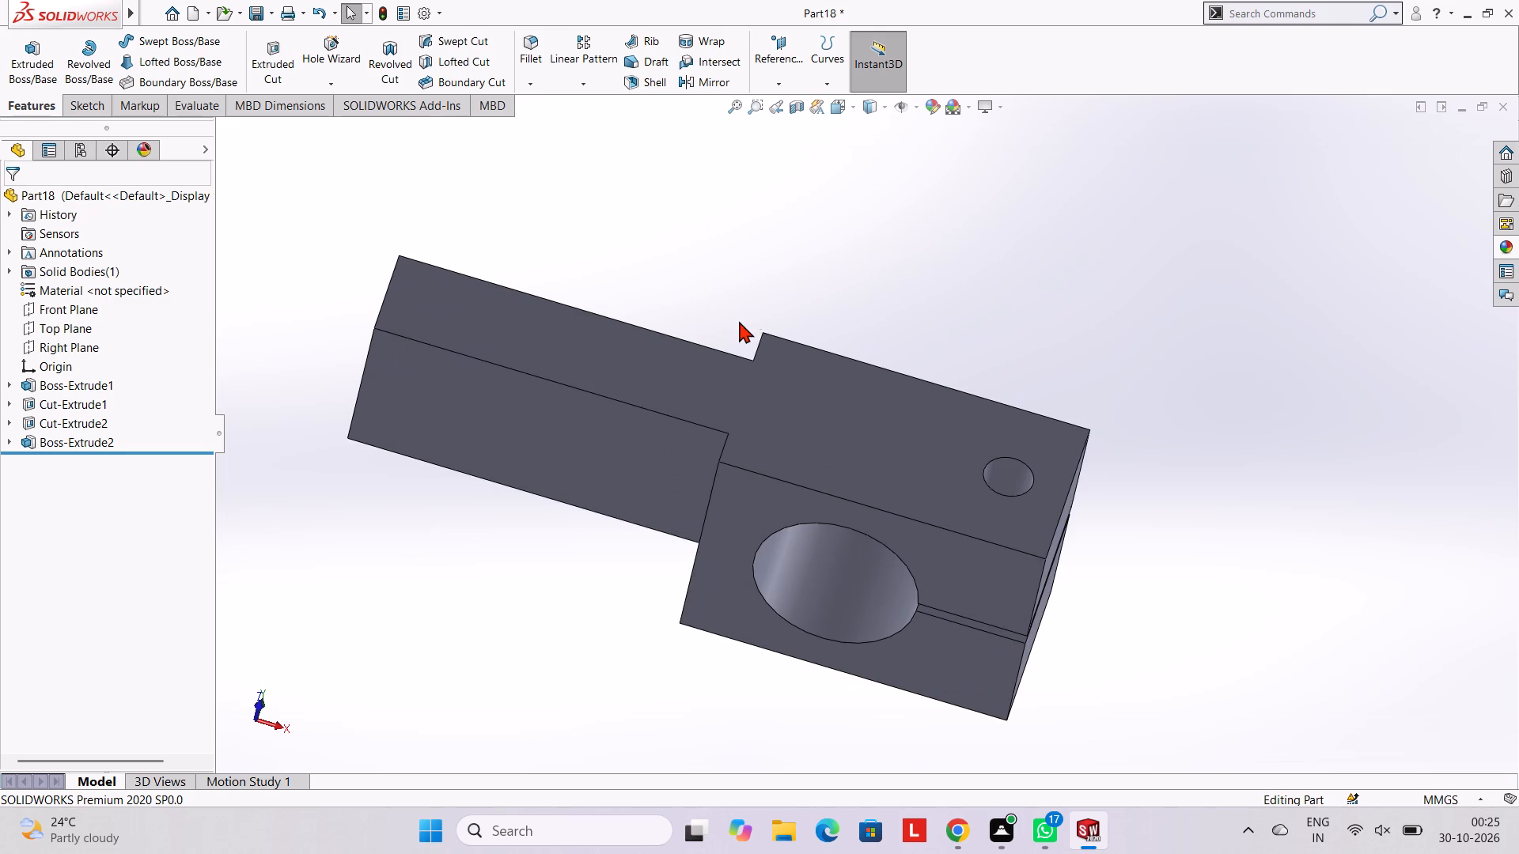
scroll(805, 342, up, 2)
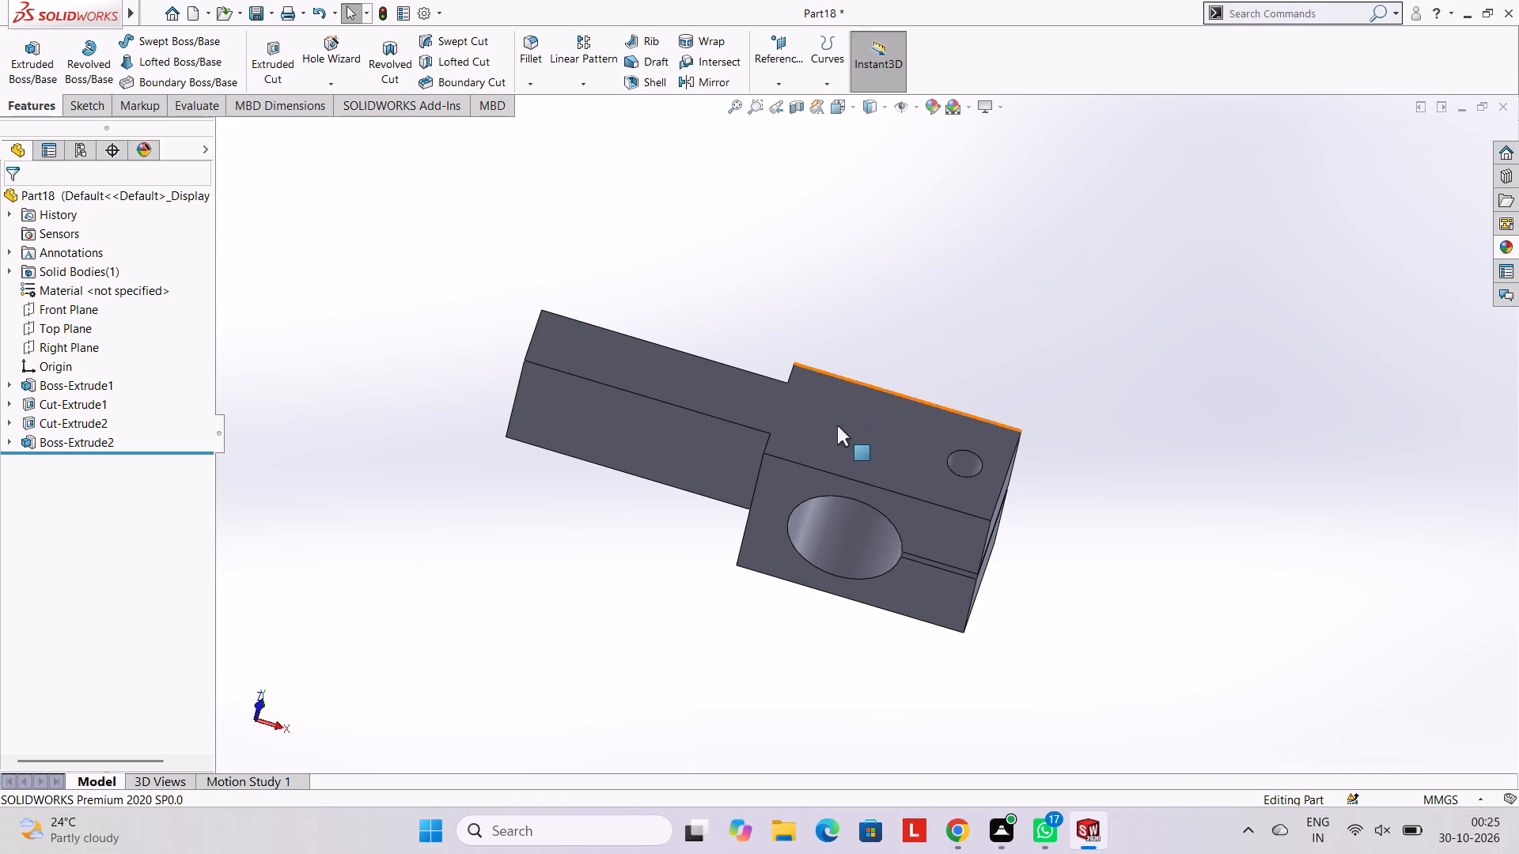
middle_drag(835, 427, 816, 369)
middle_drag(955, 457, 957, 401)
click(688, 419)
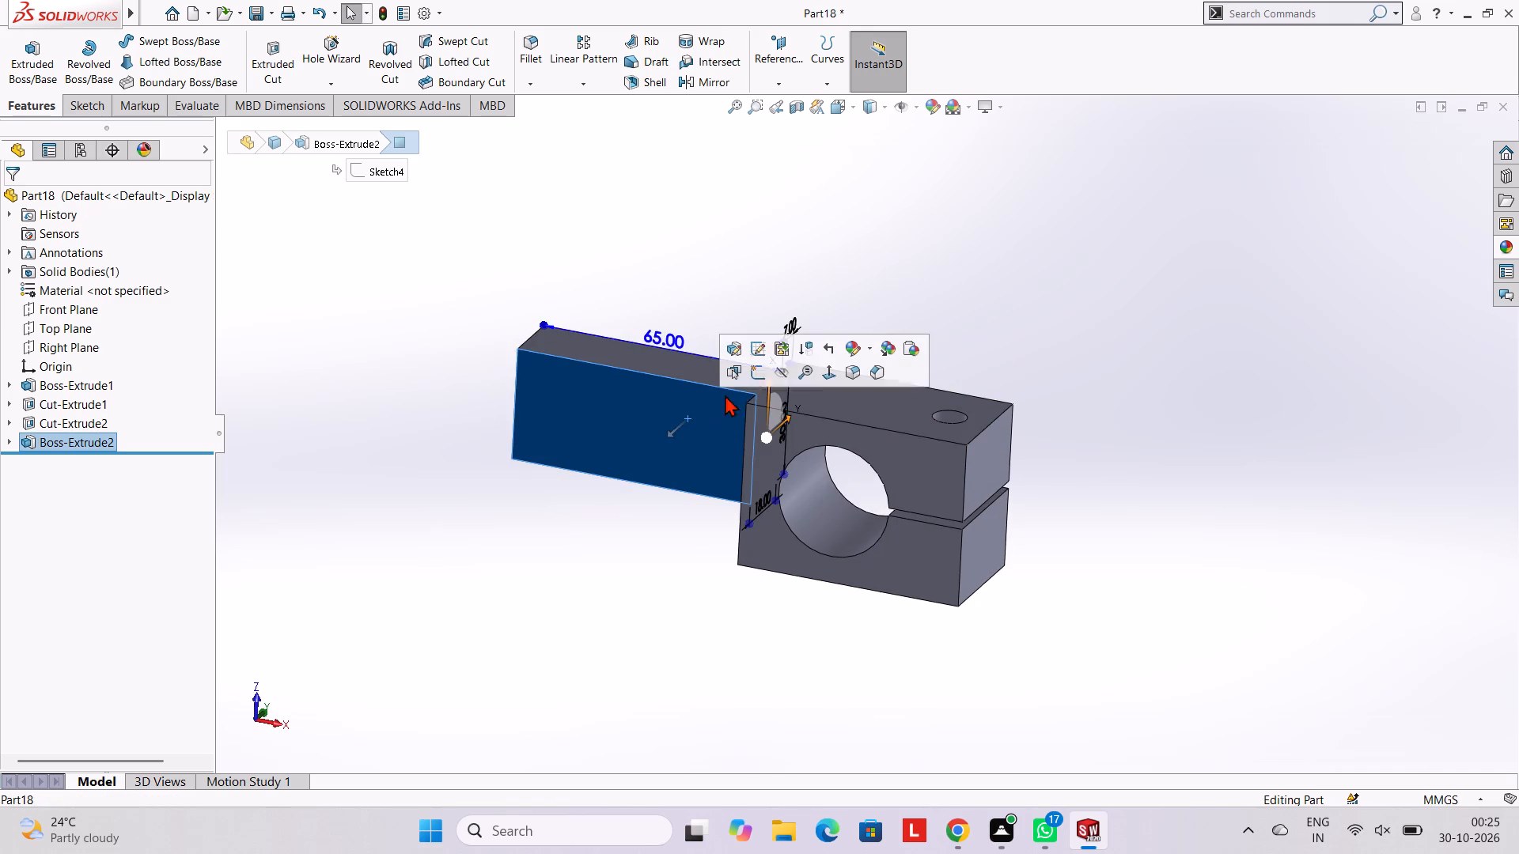
click(761, 378)
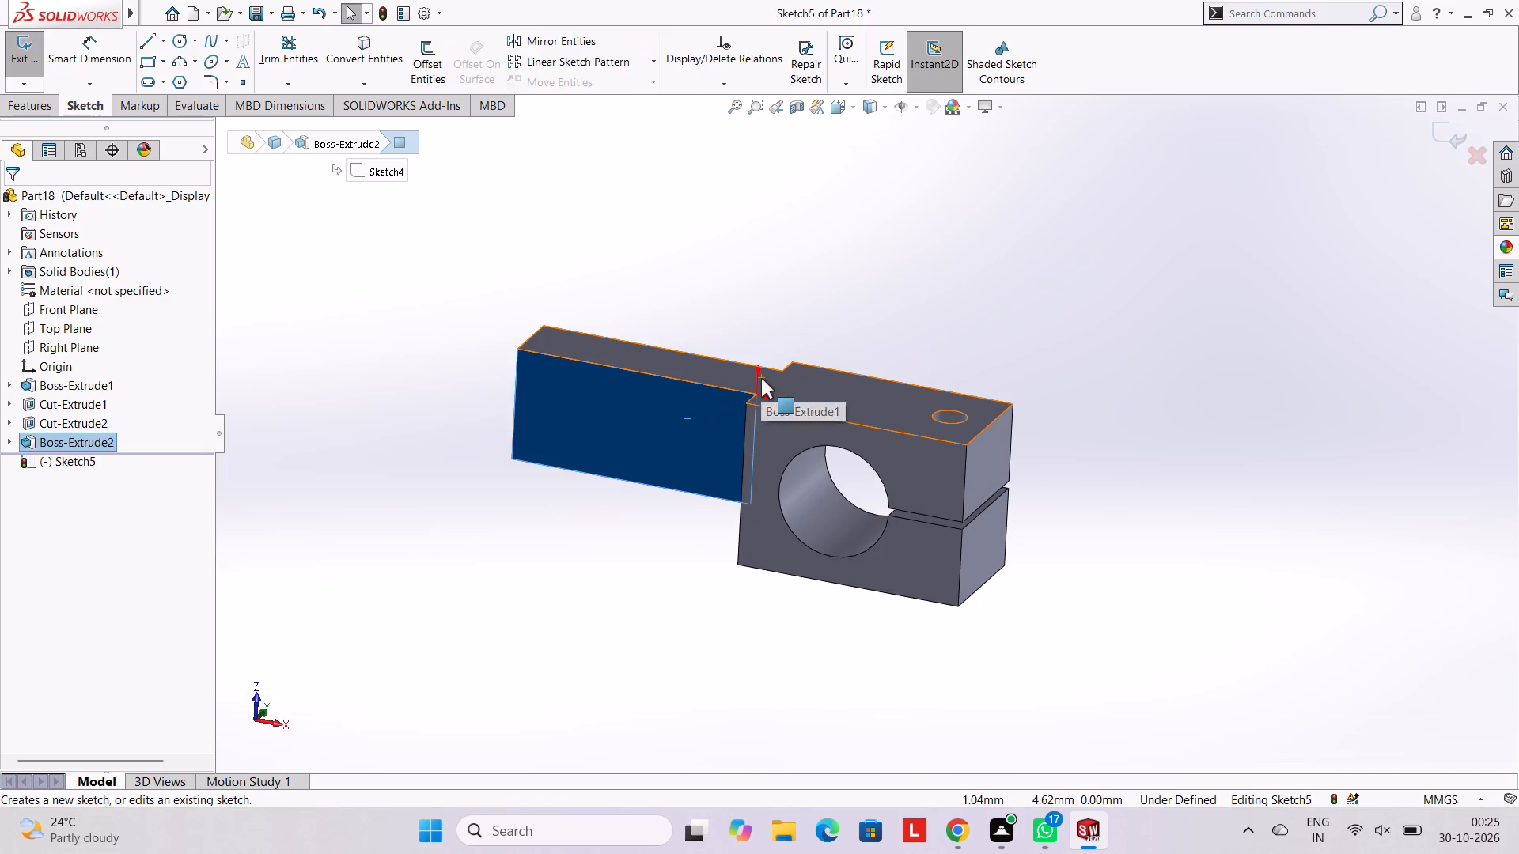
key(ctrl+8)
scroll(747, 365, up, 1)
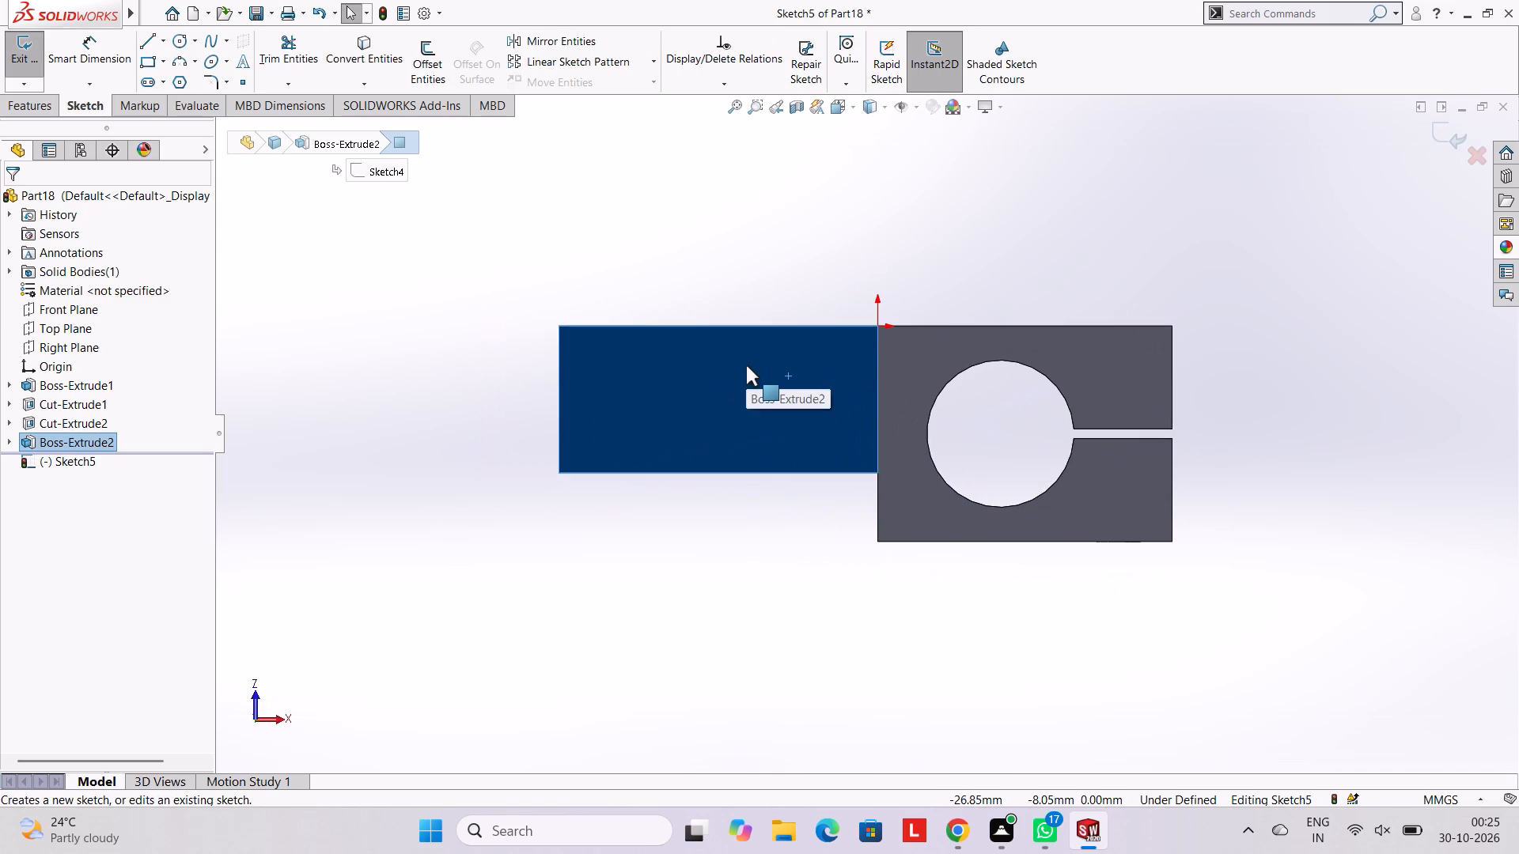
scroll(906, 387, up, 3)
scroll(903, 387, down, 2)
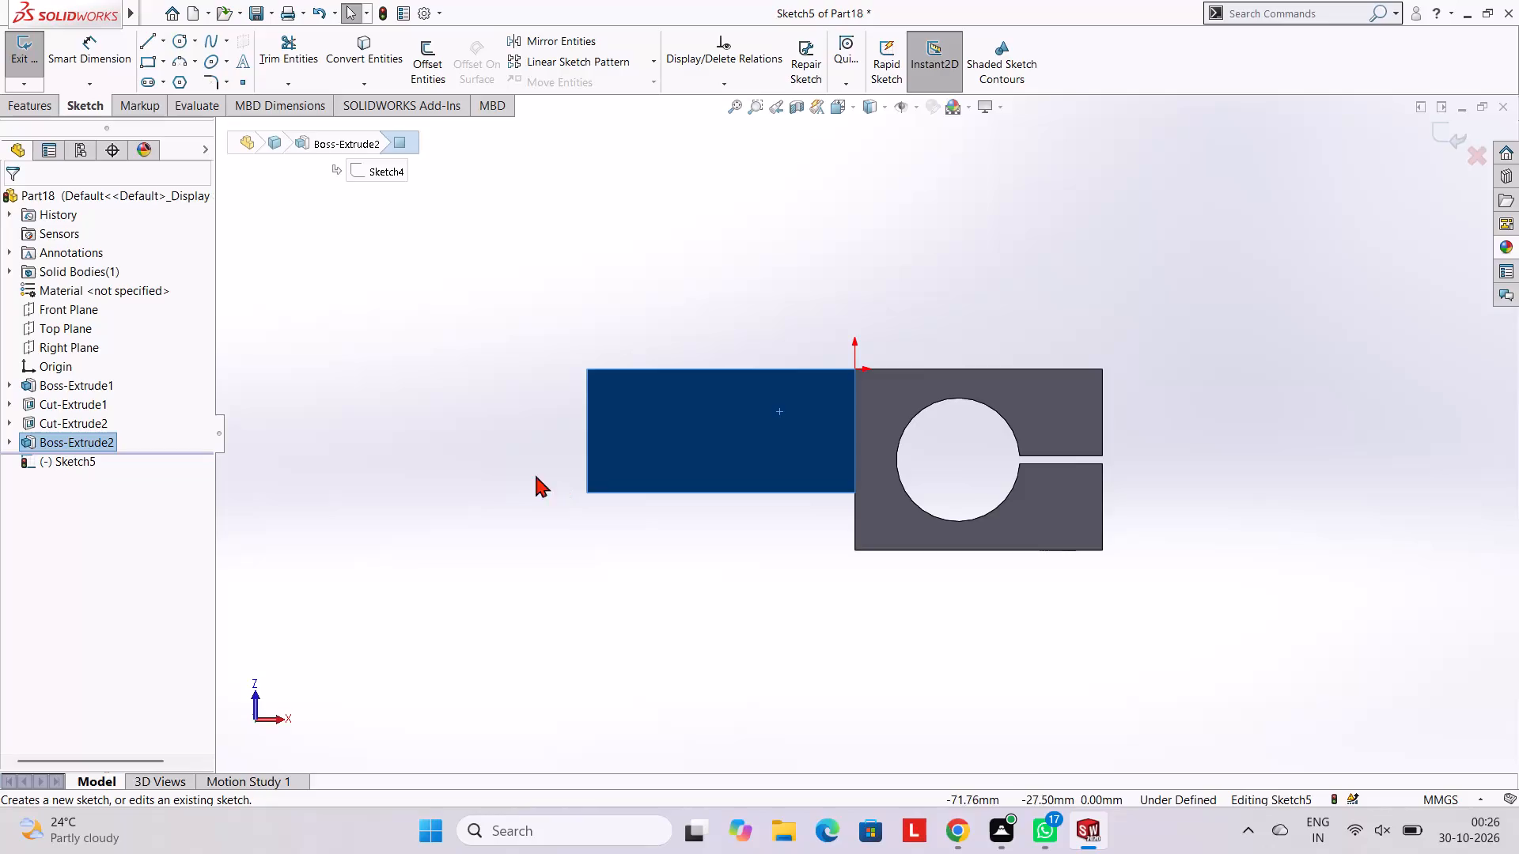
Sketch a 22 mm vertical line downward from the lower corner of the arm's free end.
click(146, 37)
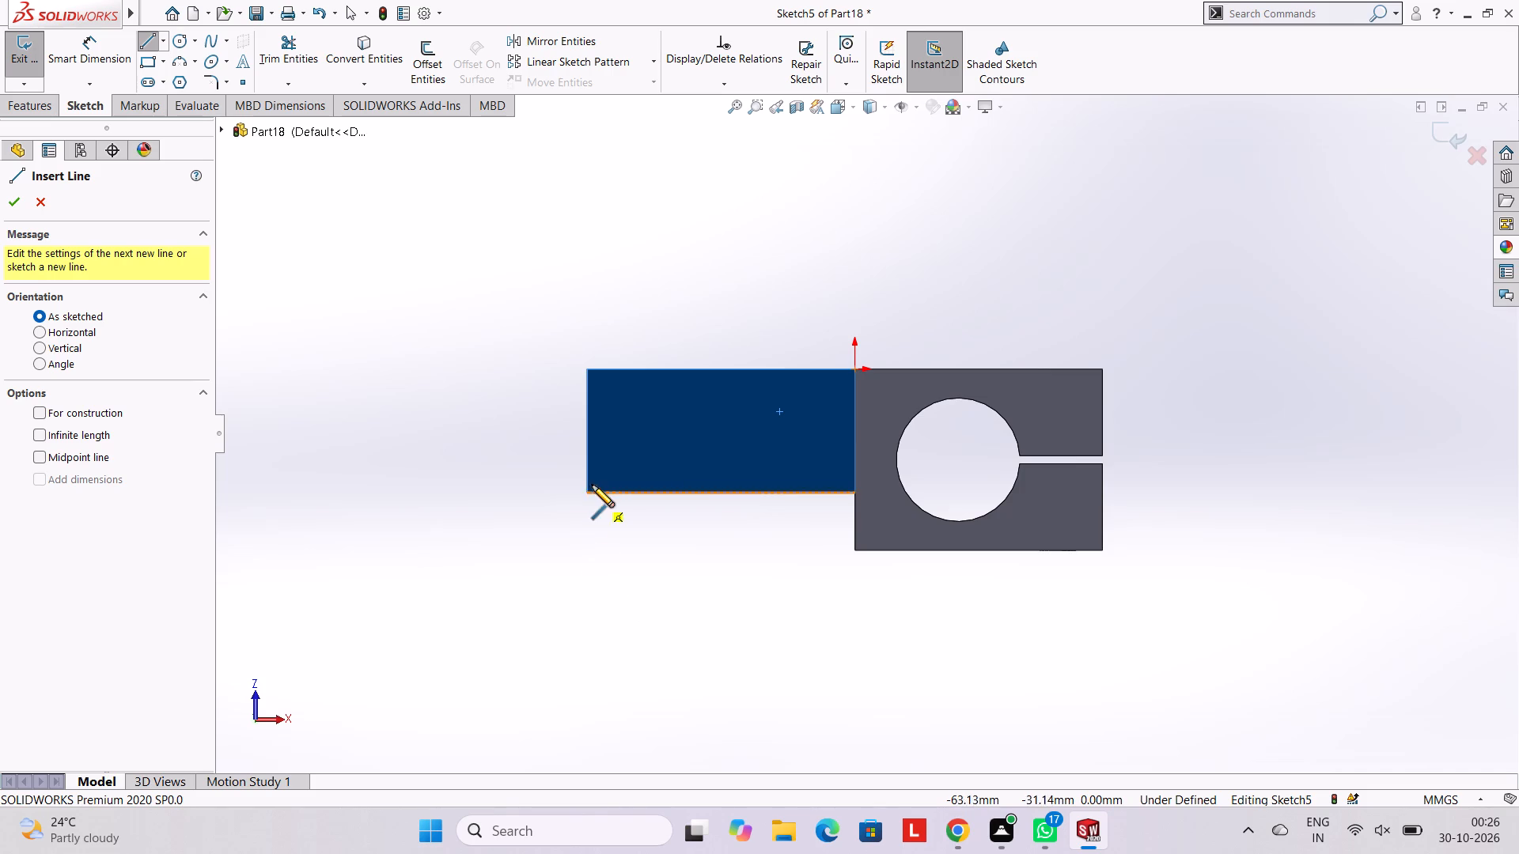
click(589, 493)
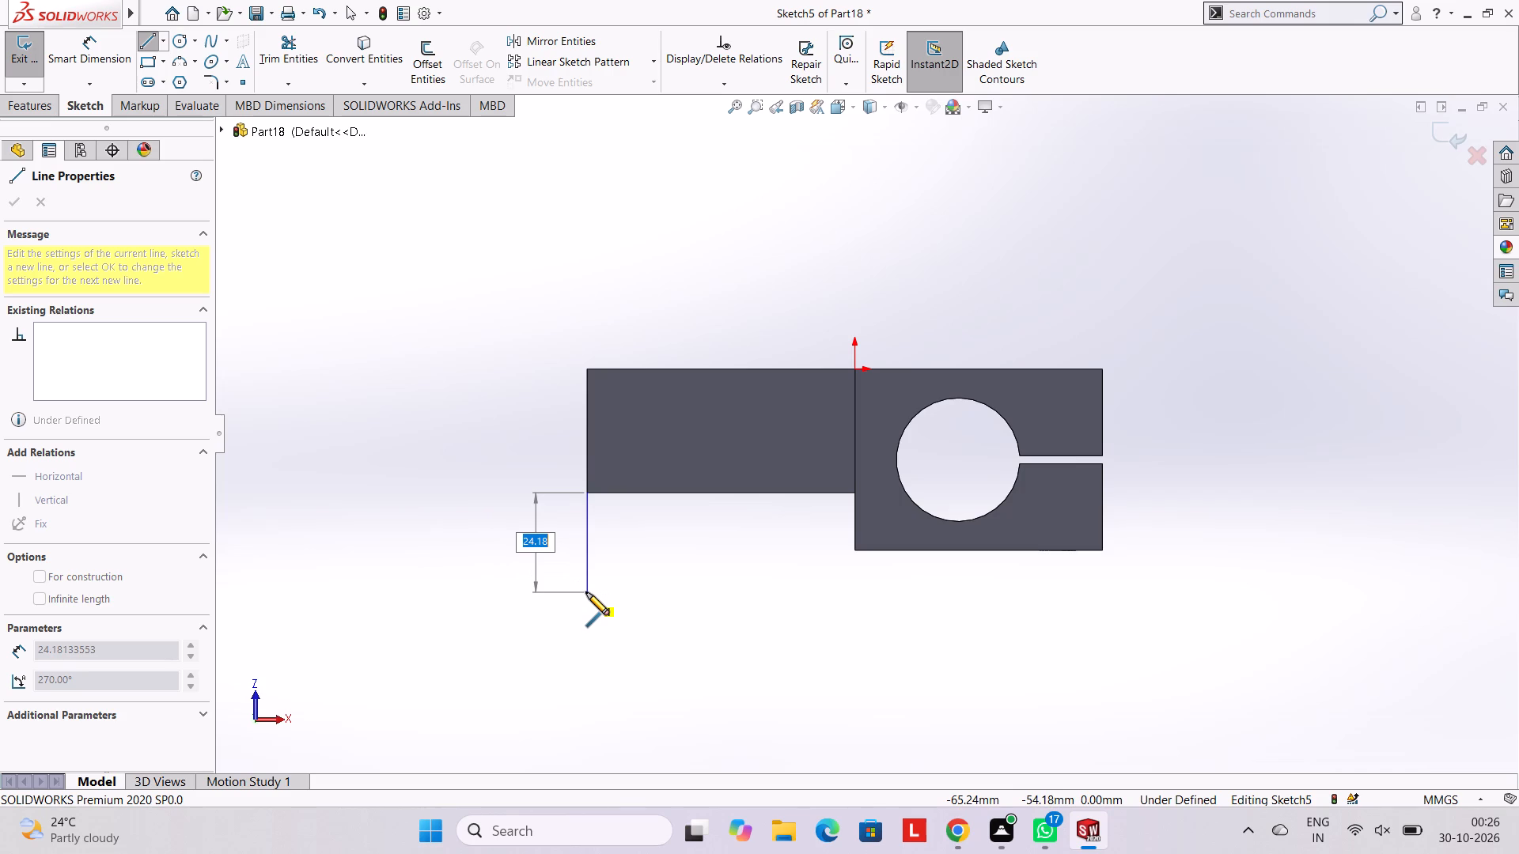
text(22)
key(Return)
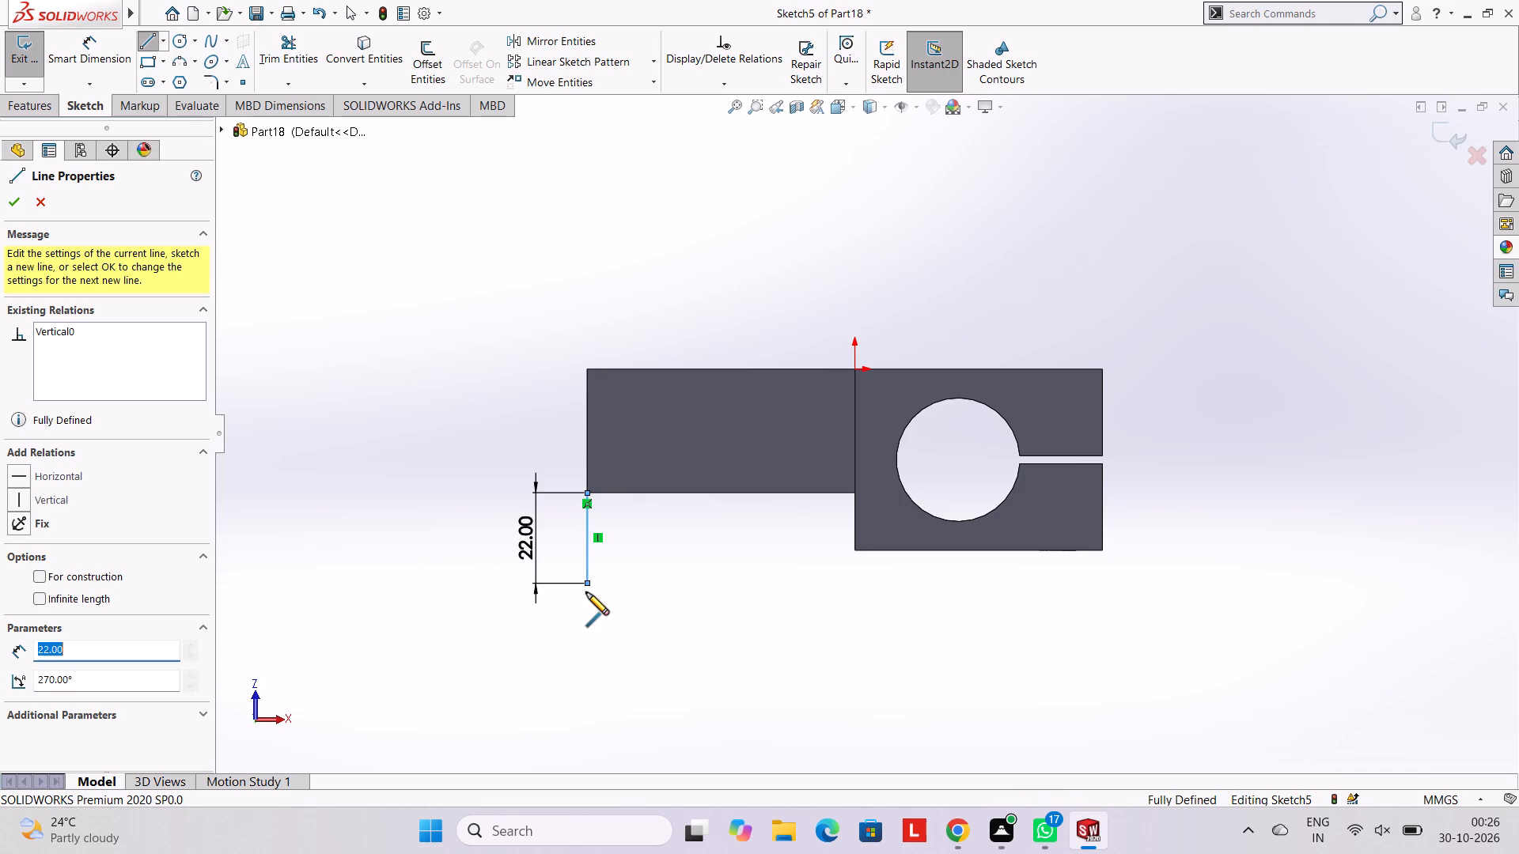
key(Escape)
key(Escape)
key(Escape)
key(Escape)
key(Escape)
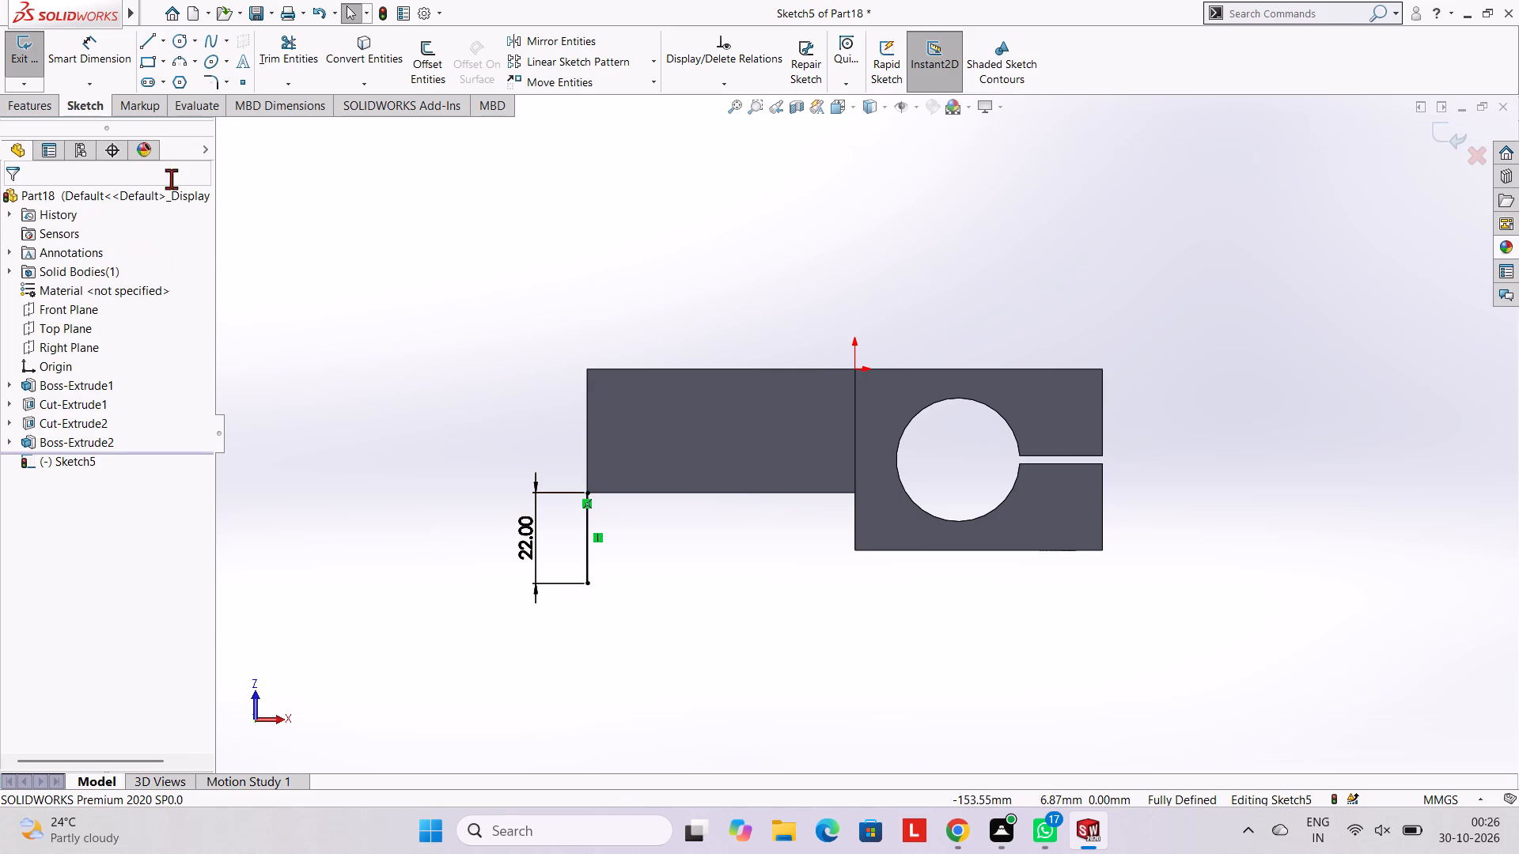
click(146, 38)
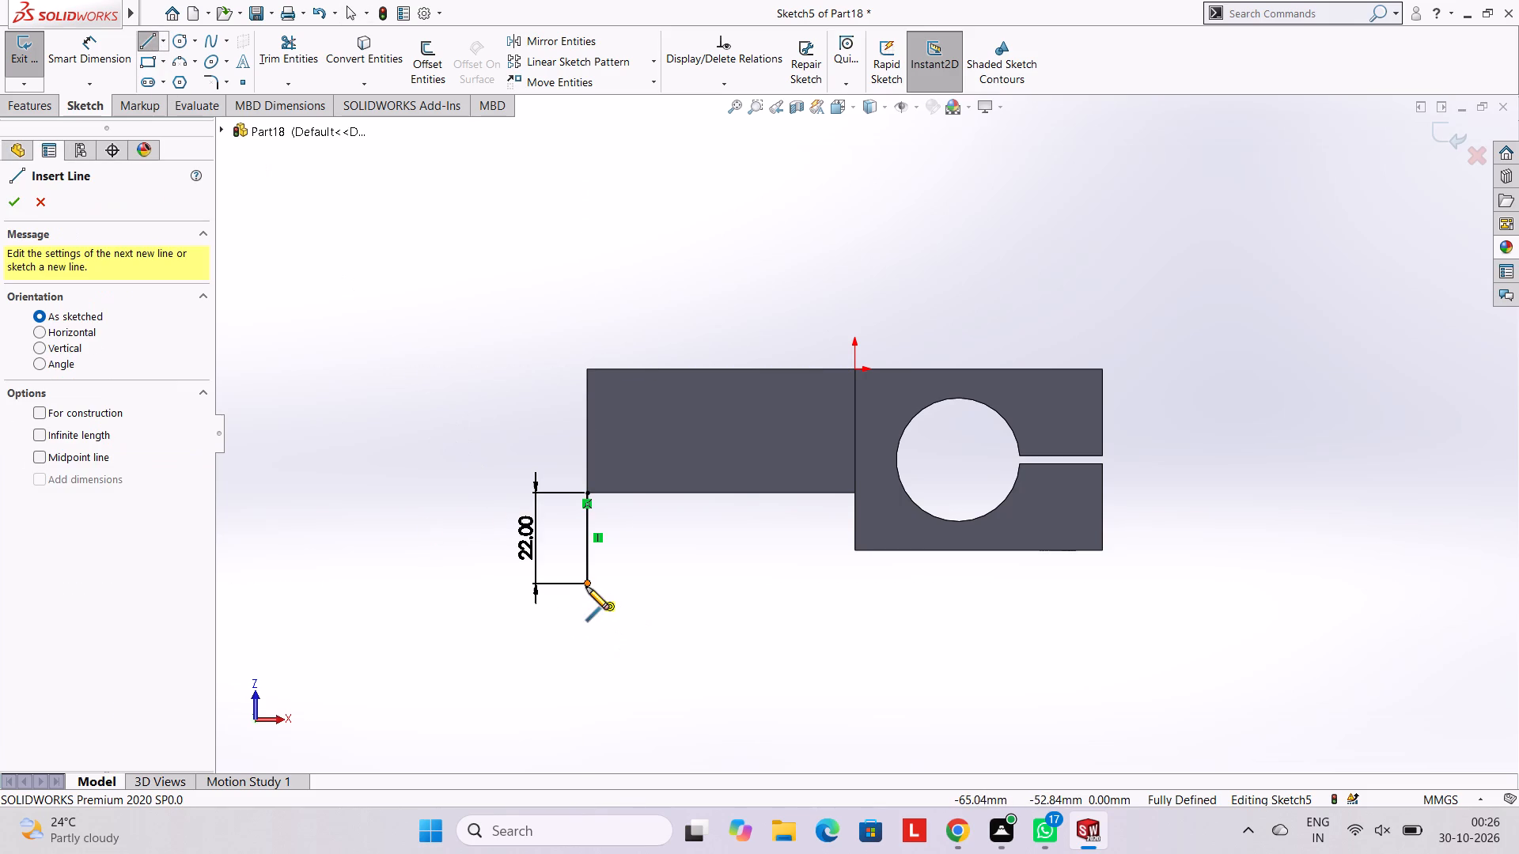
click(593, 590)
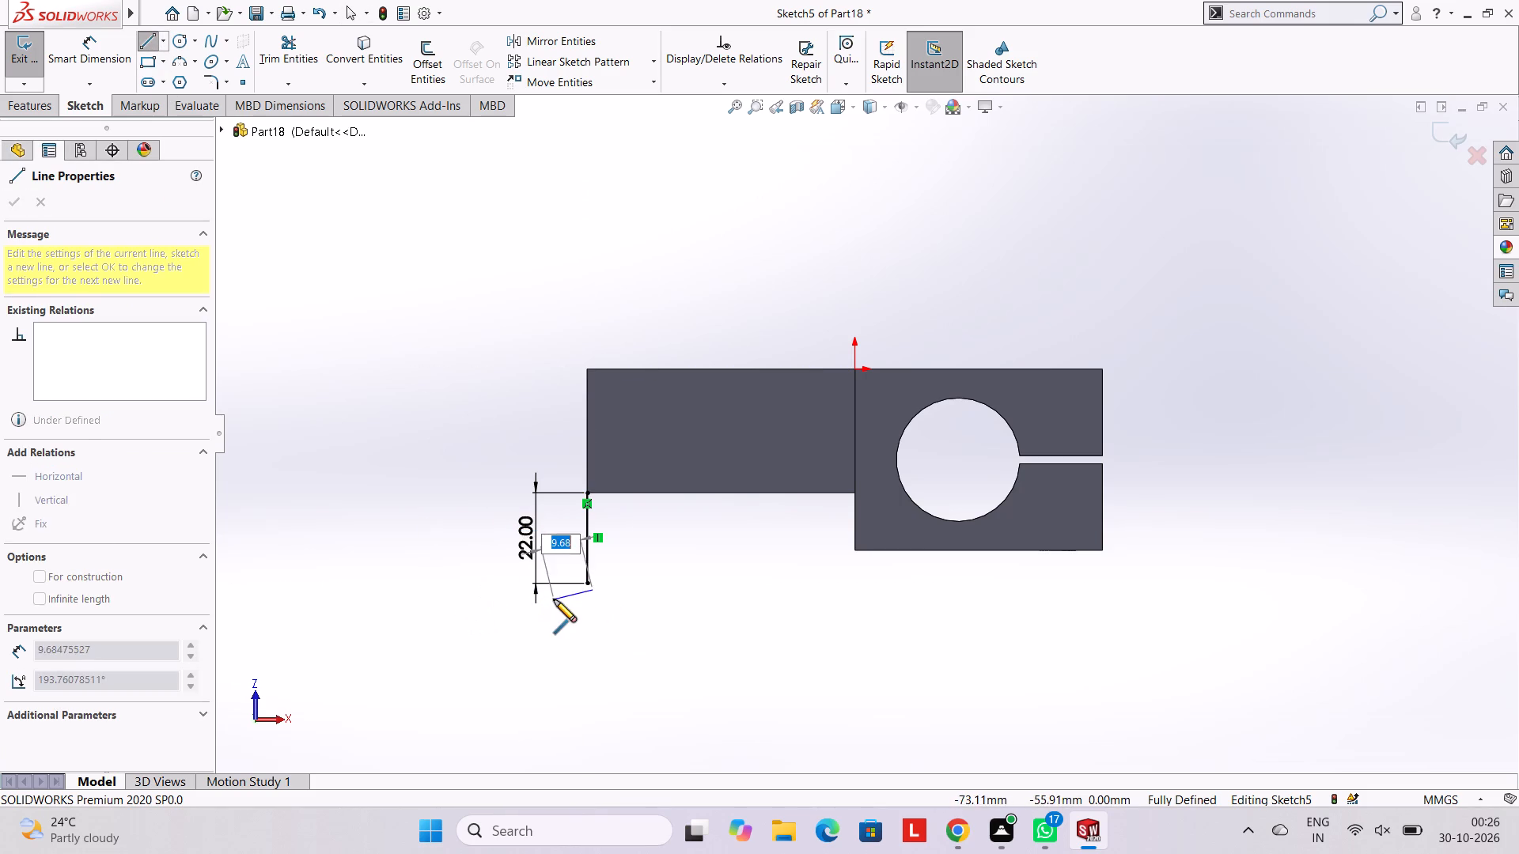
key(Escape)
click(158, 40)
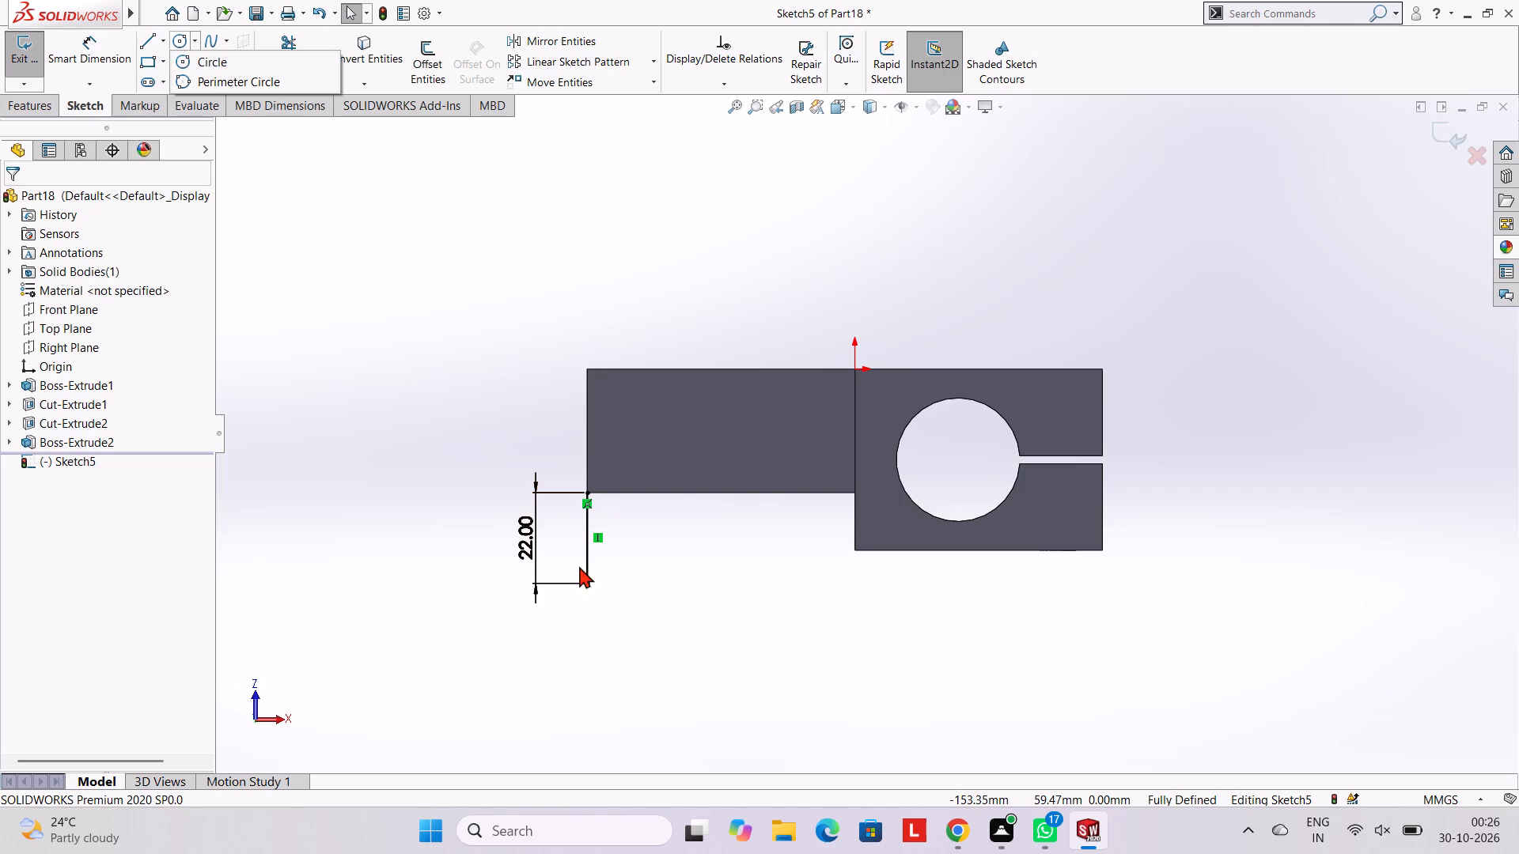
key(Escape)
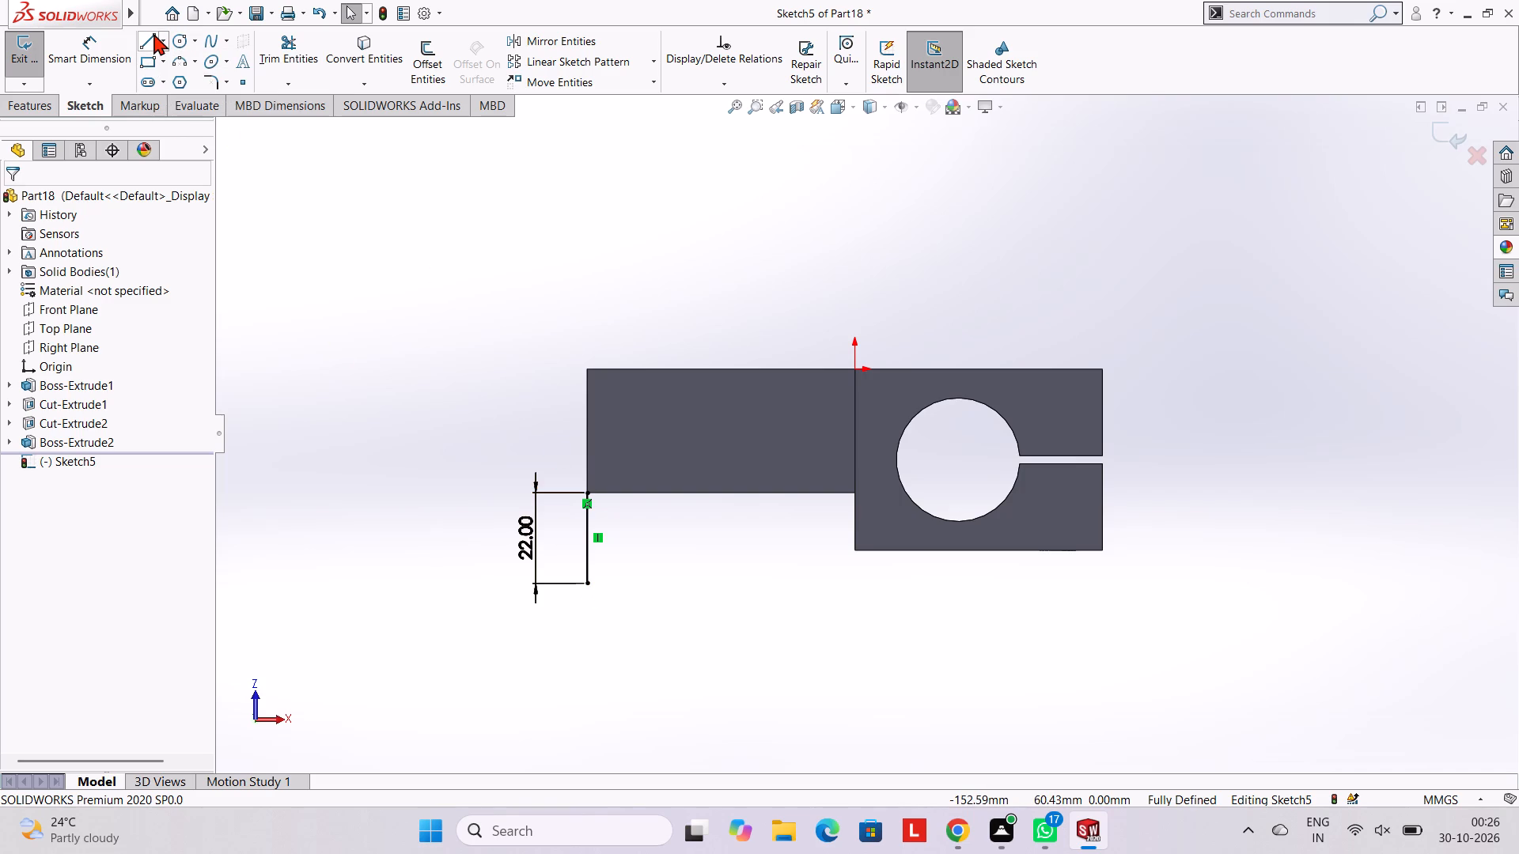
Sketch a 30 mm horizontal line from the lower end of the 22 mm line, heading away from the block.
click(153, 33)
click(589, 586)
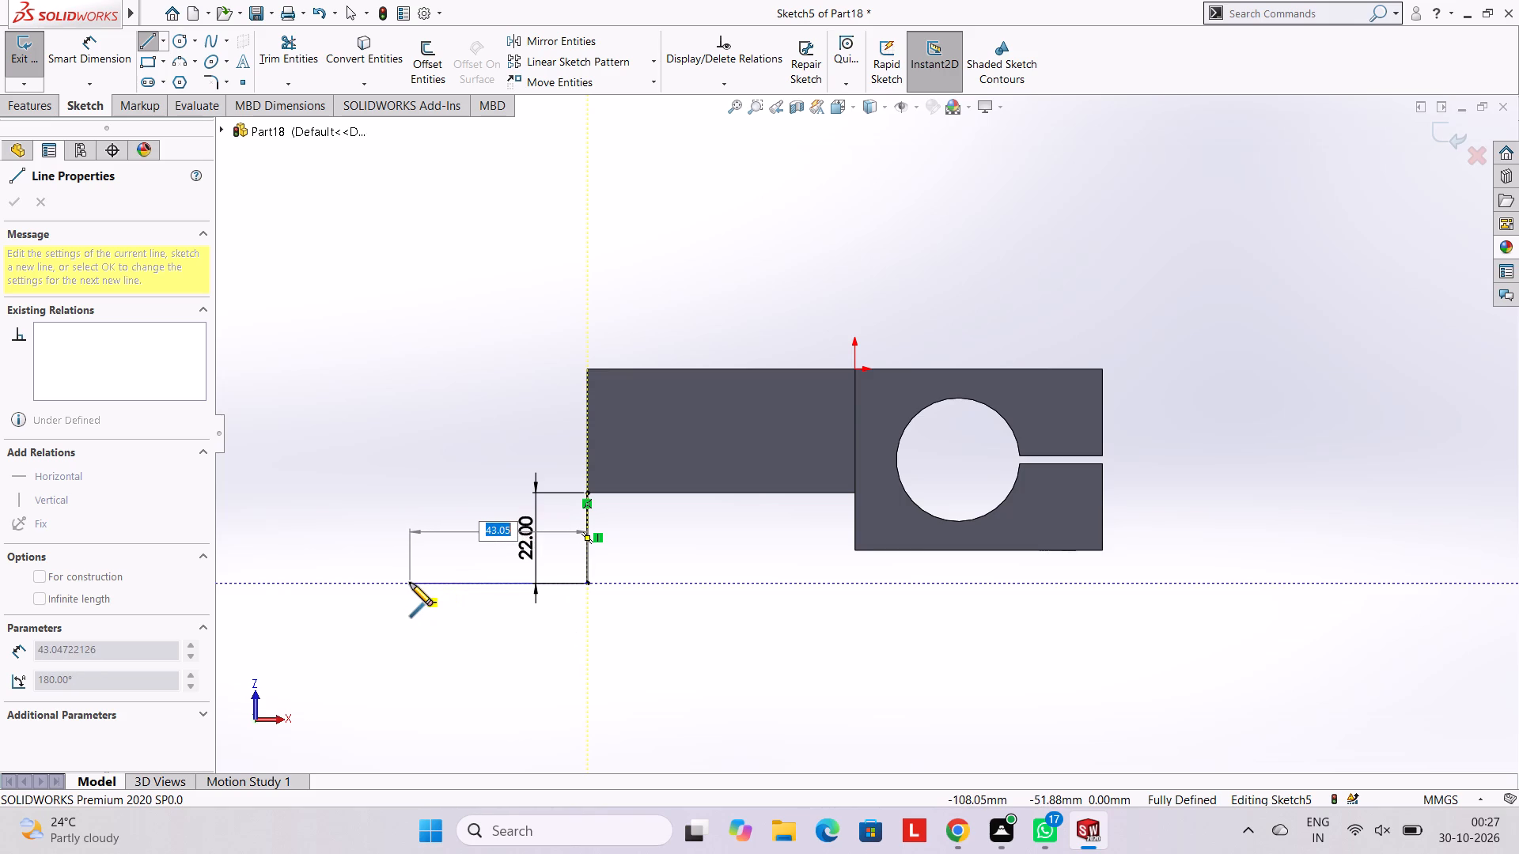
text(30)
key(Return)
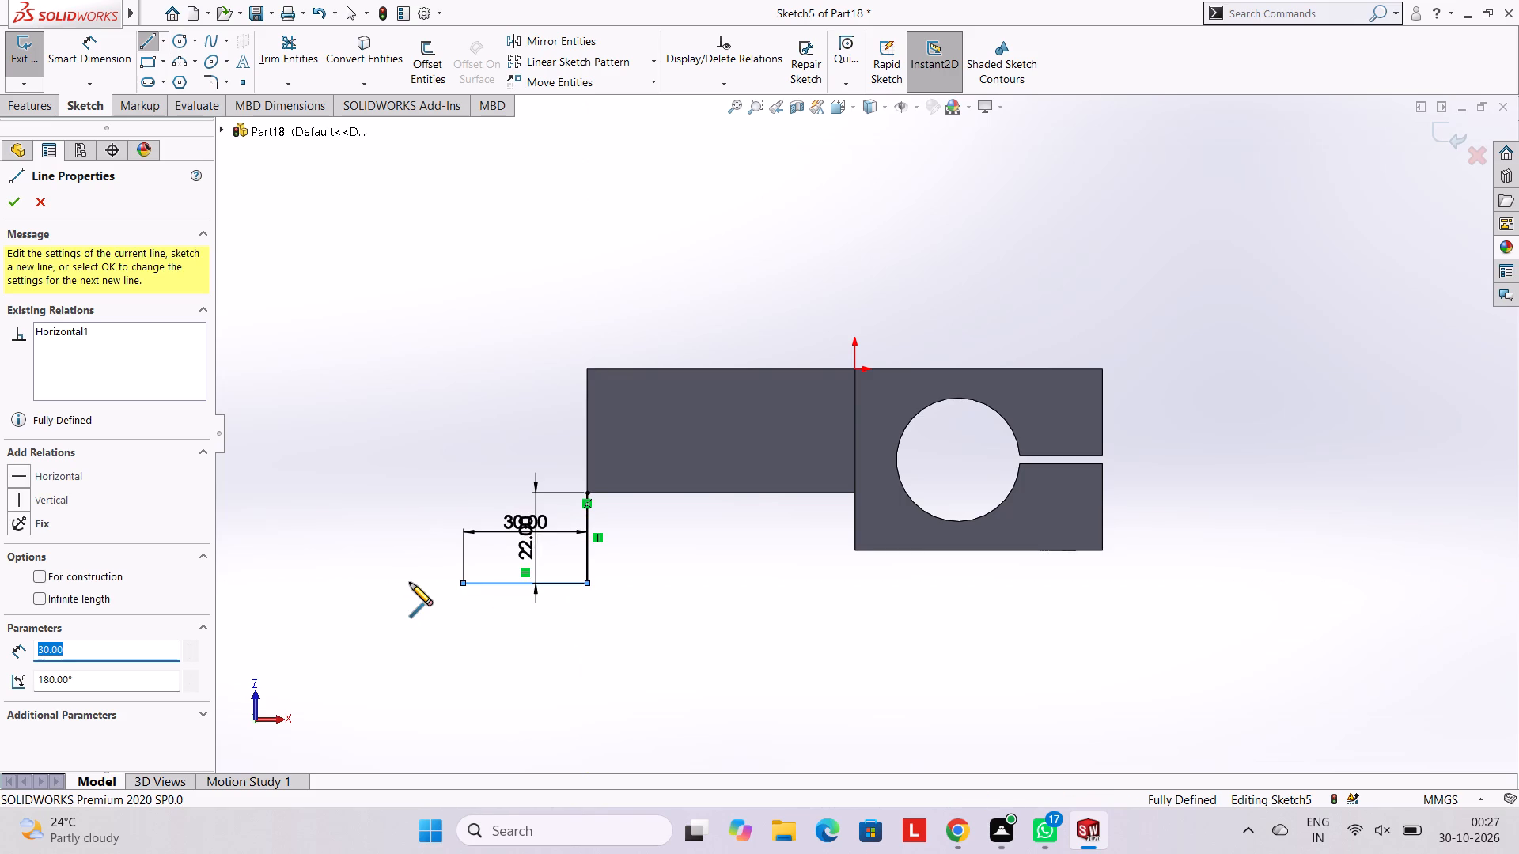
key(Escape)
key(Escape)
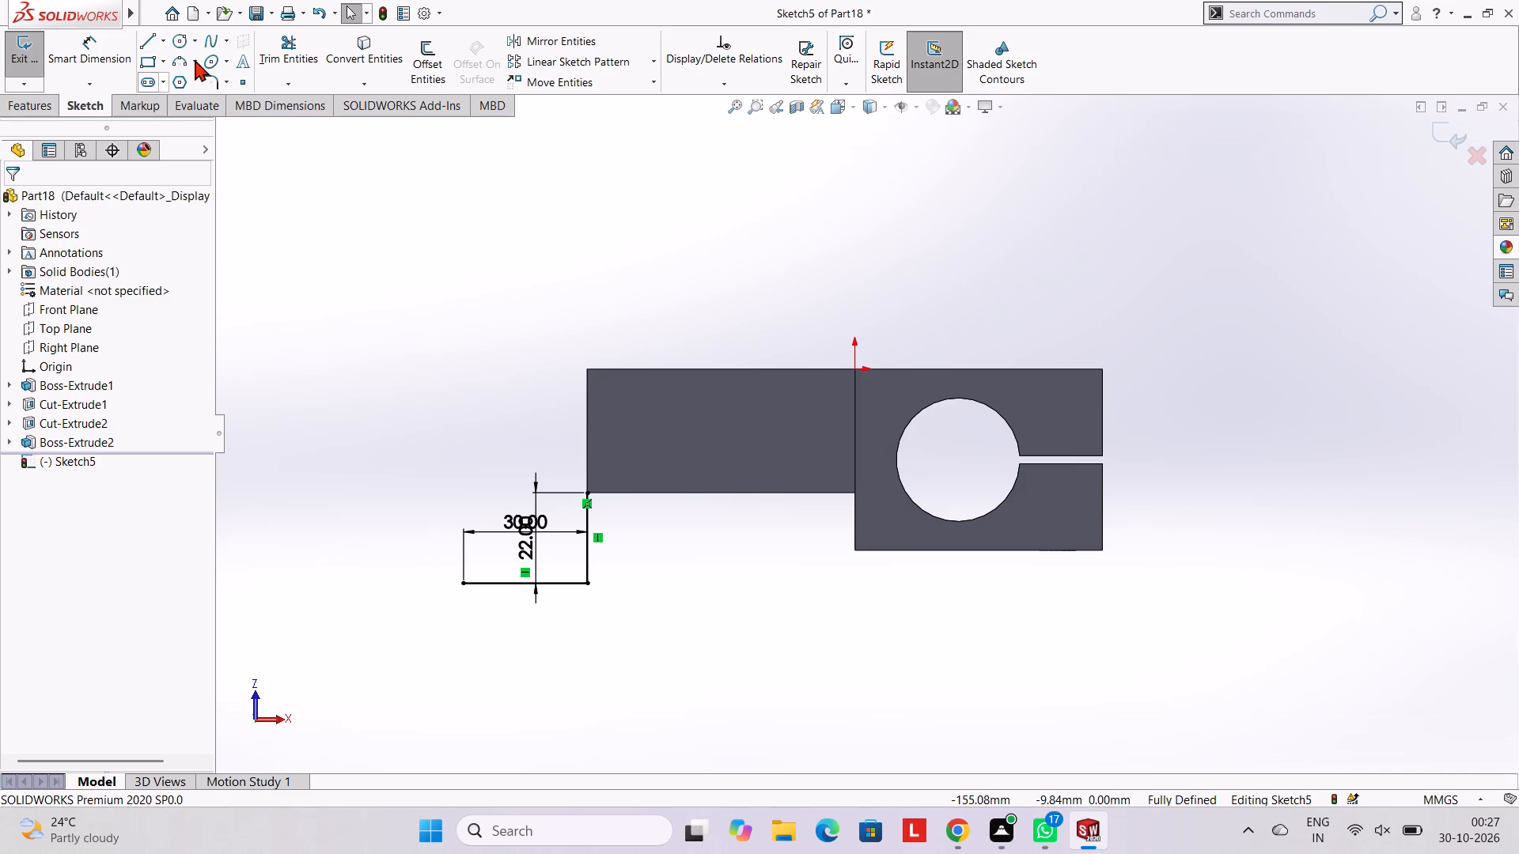
Sketch a 50 mm radius arc from the outer end of the 30 mm line to the upper corner of the arm's free end.
click(184, 59)
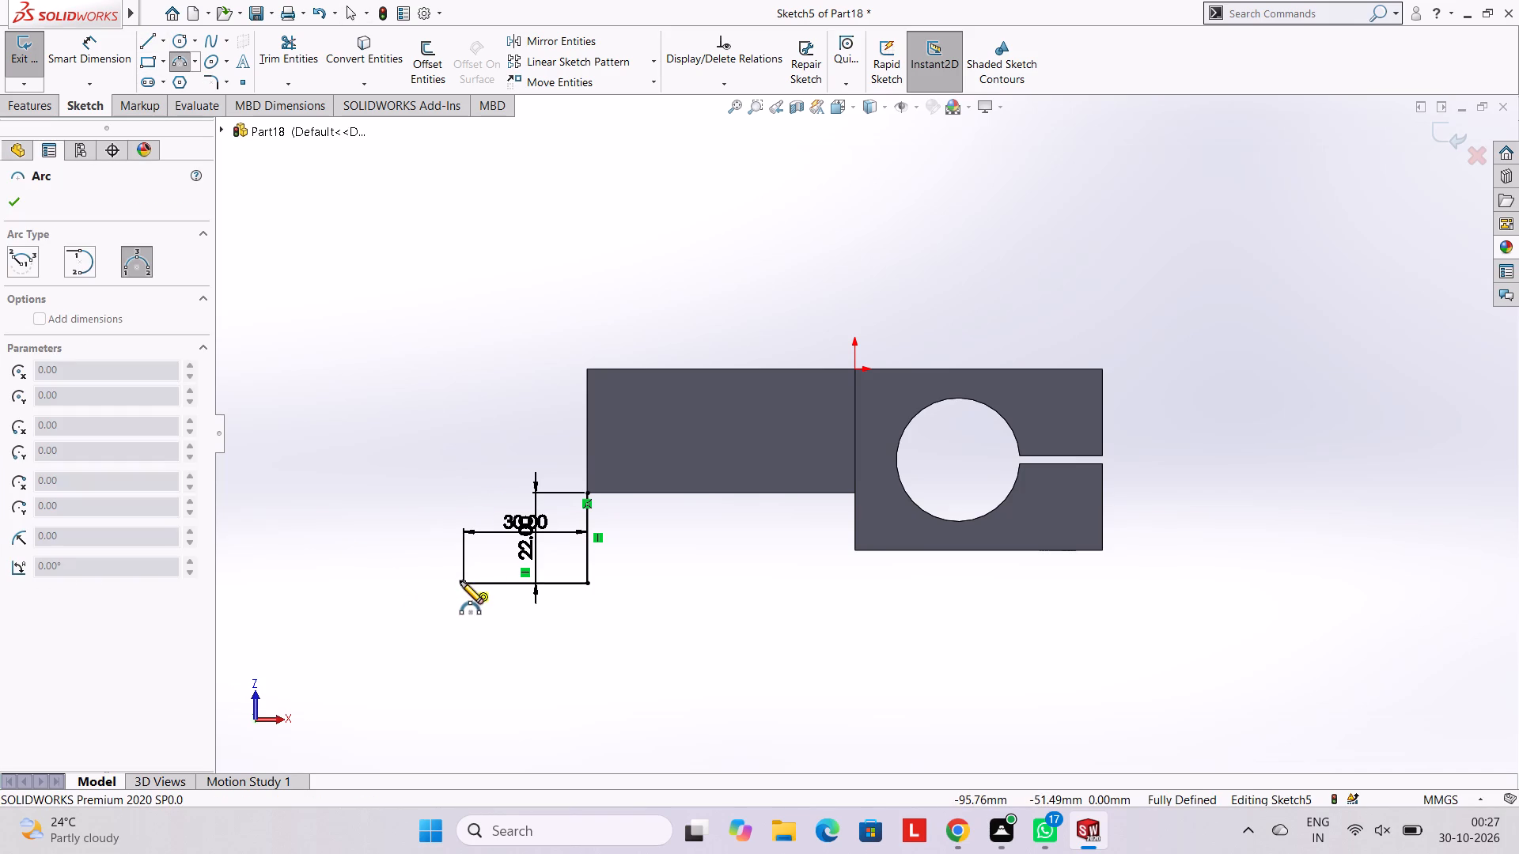
click(460, 581)
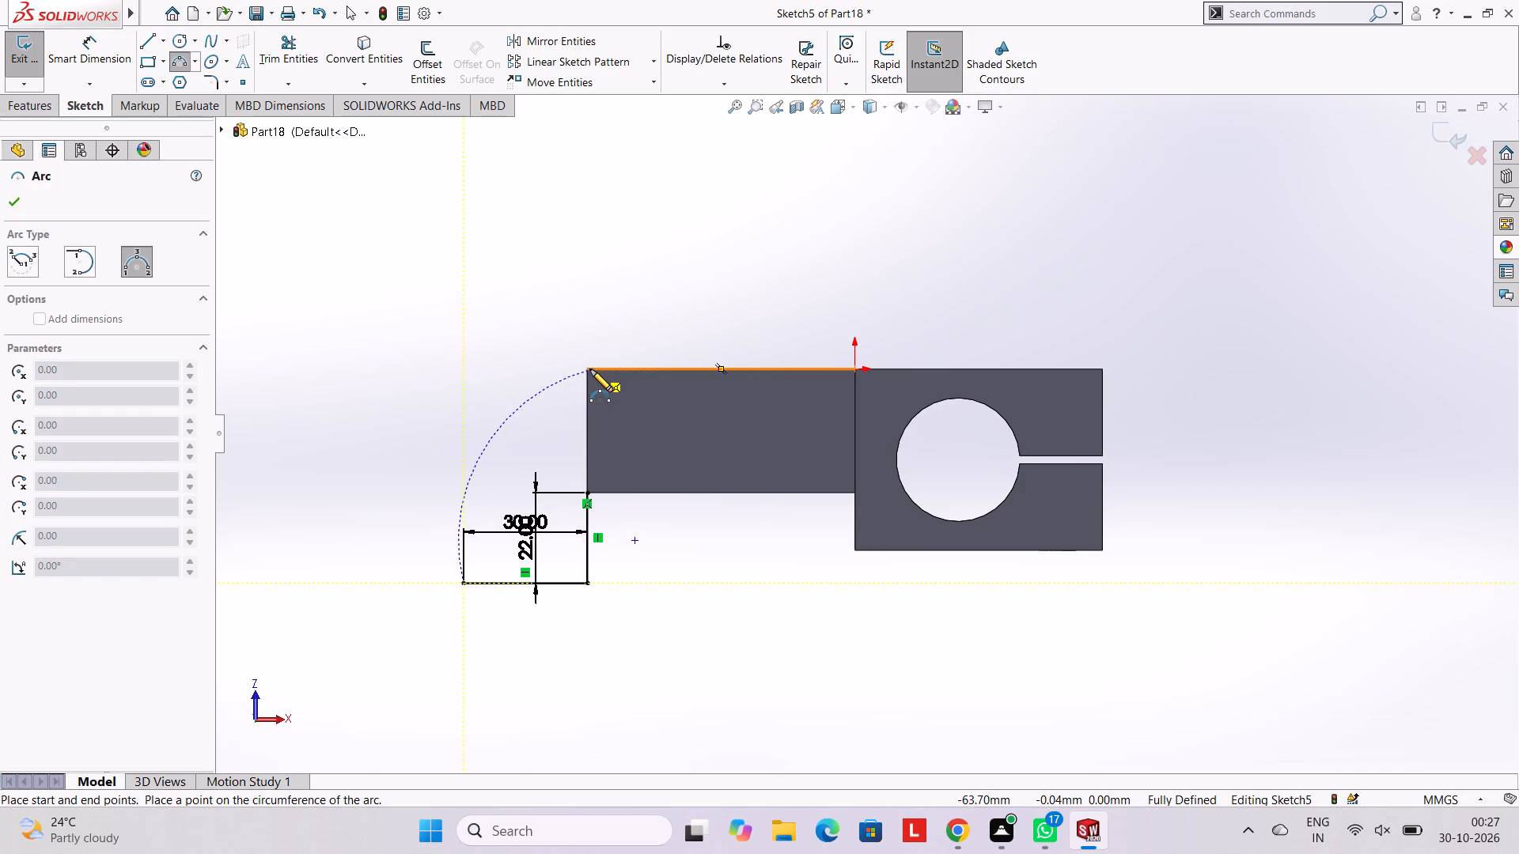
click(590, 369)
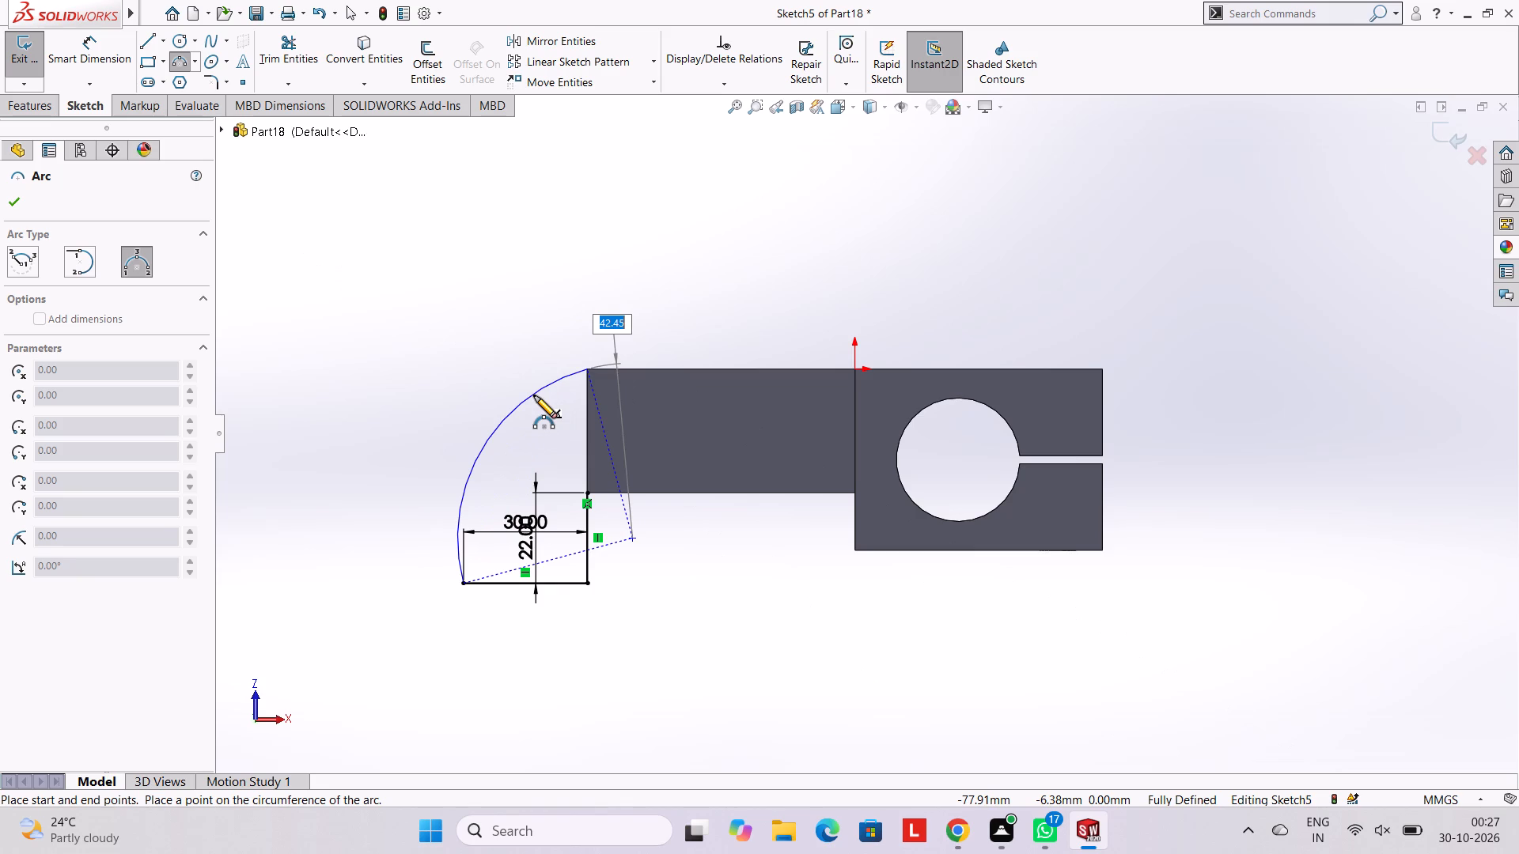
text(50)
key(Return)
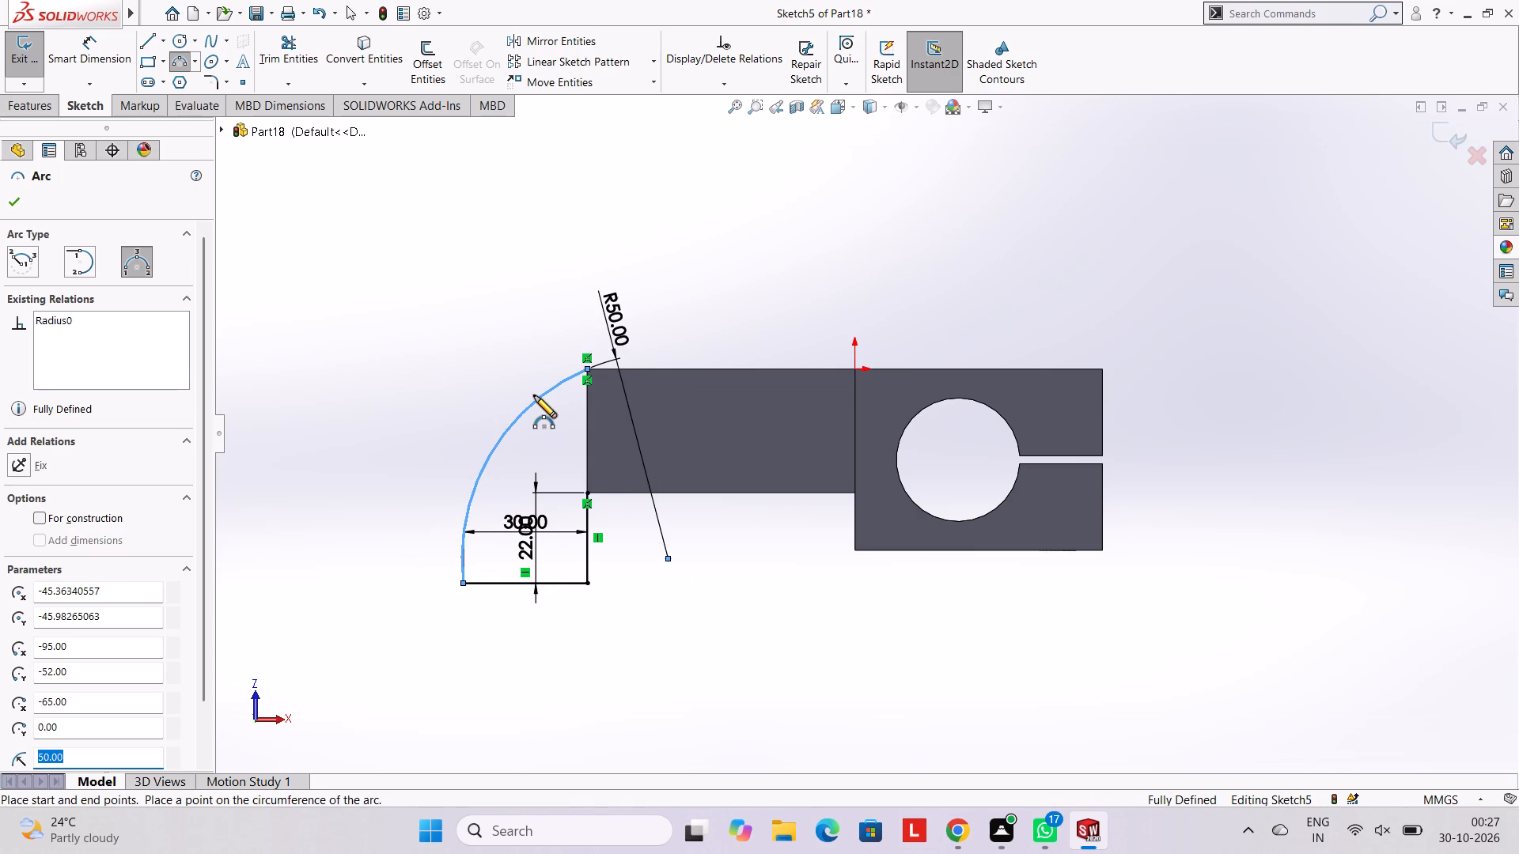
key(Escape)
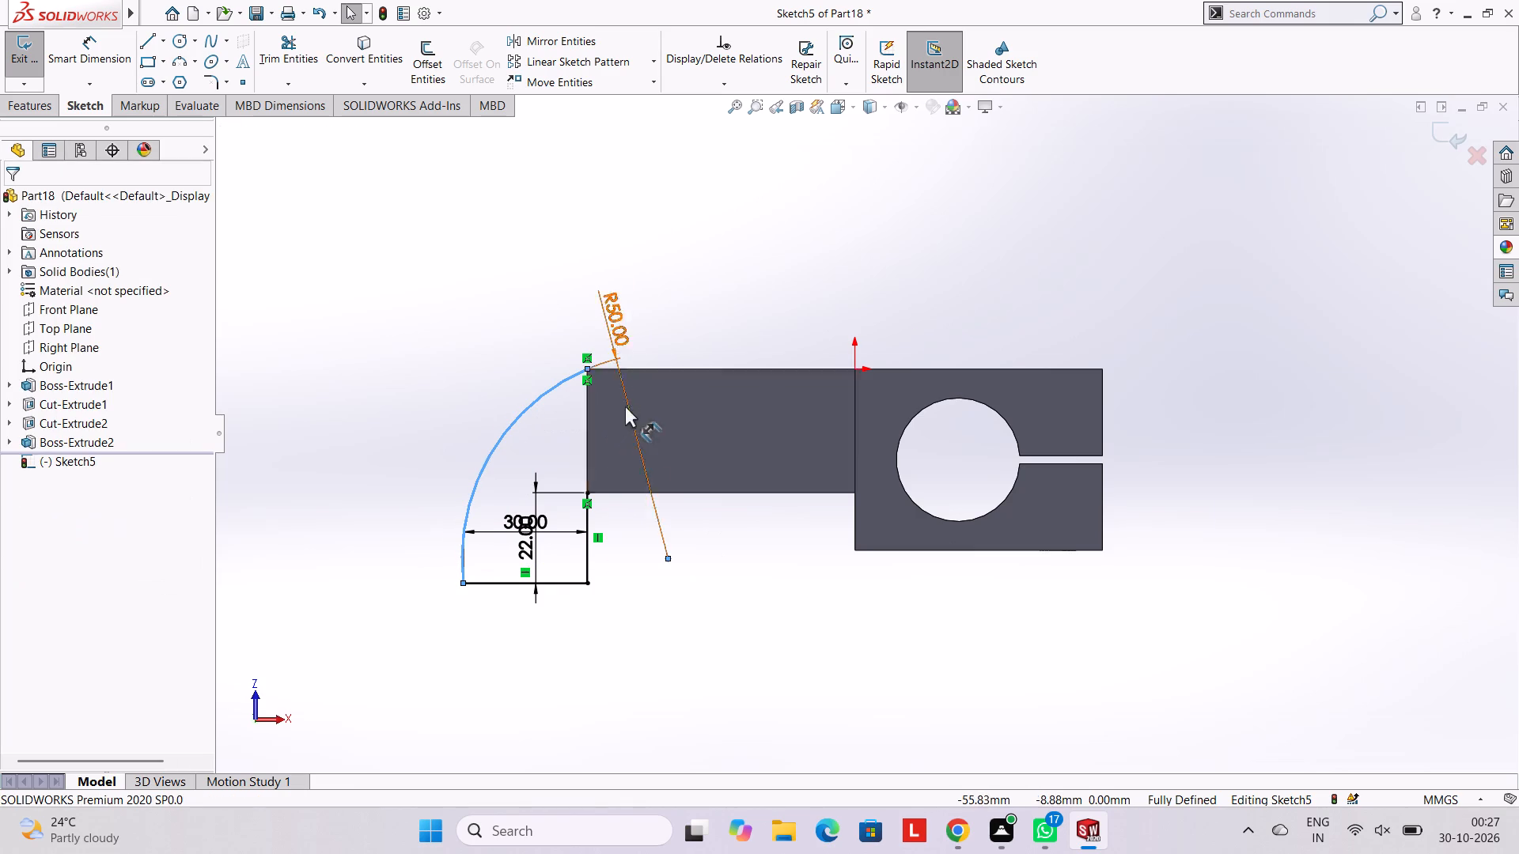
Trim away the 22 mm vertical line below the arm's free end.
scroll(625, 406, down, 3)
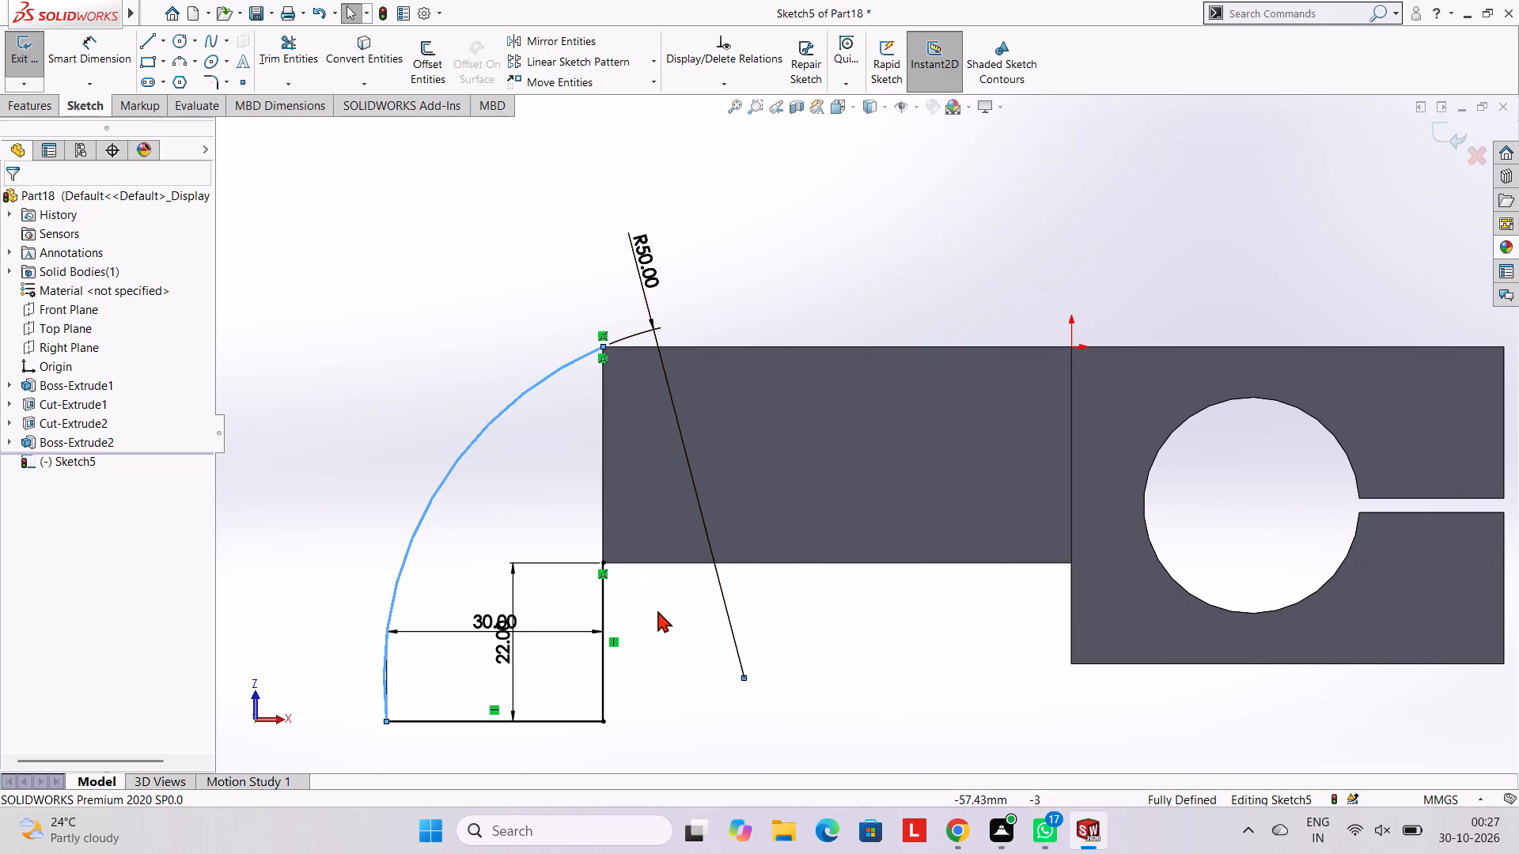
click(171, 63)
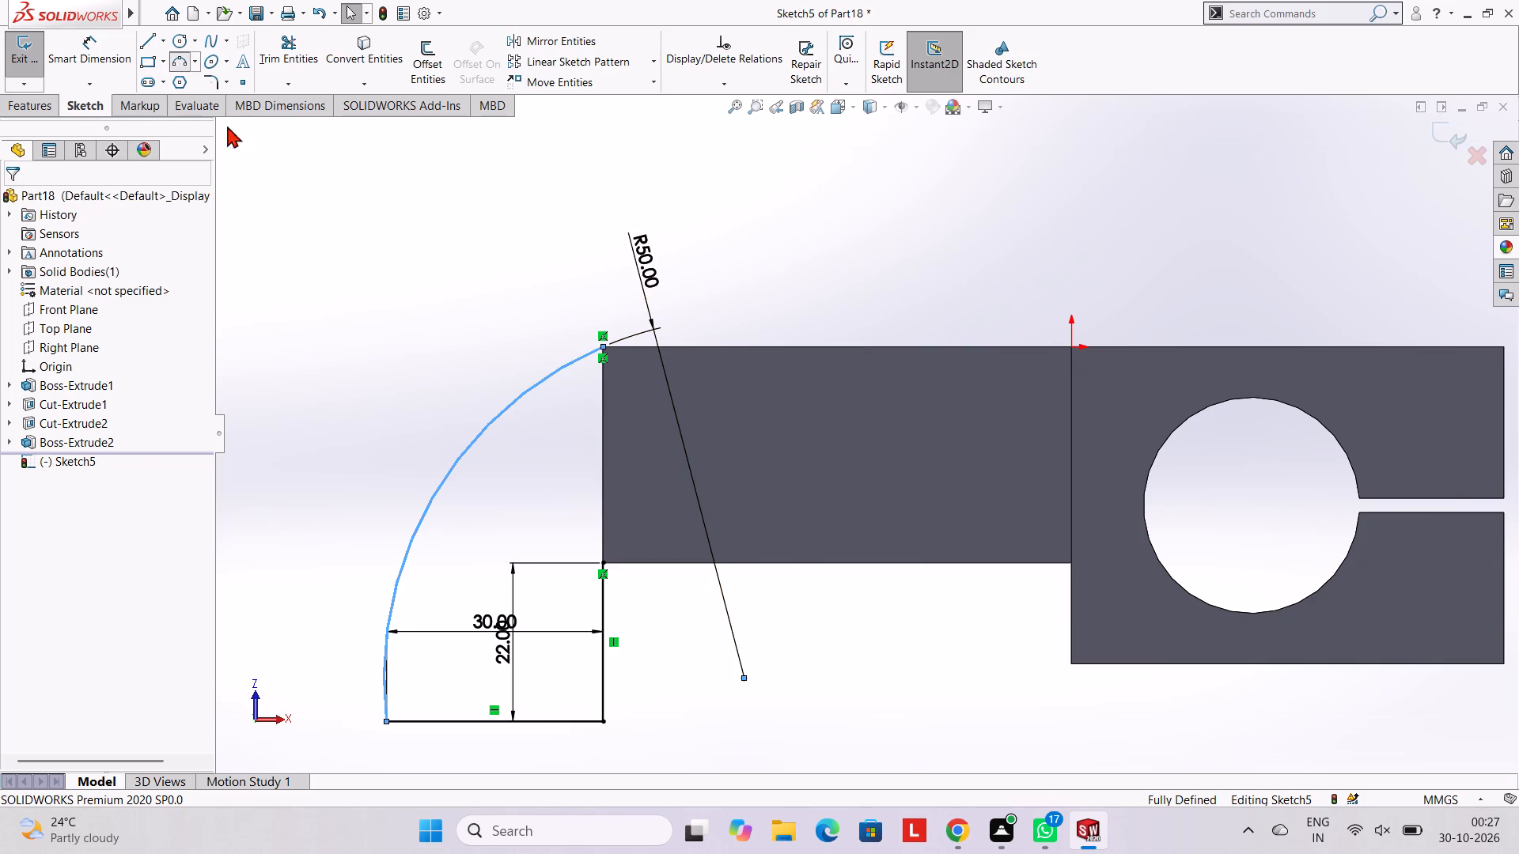
click(310, 57)
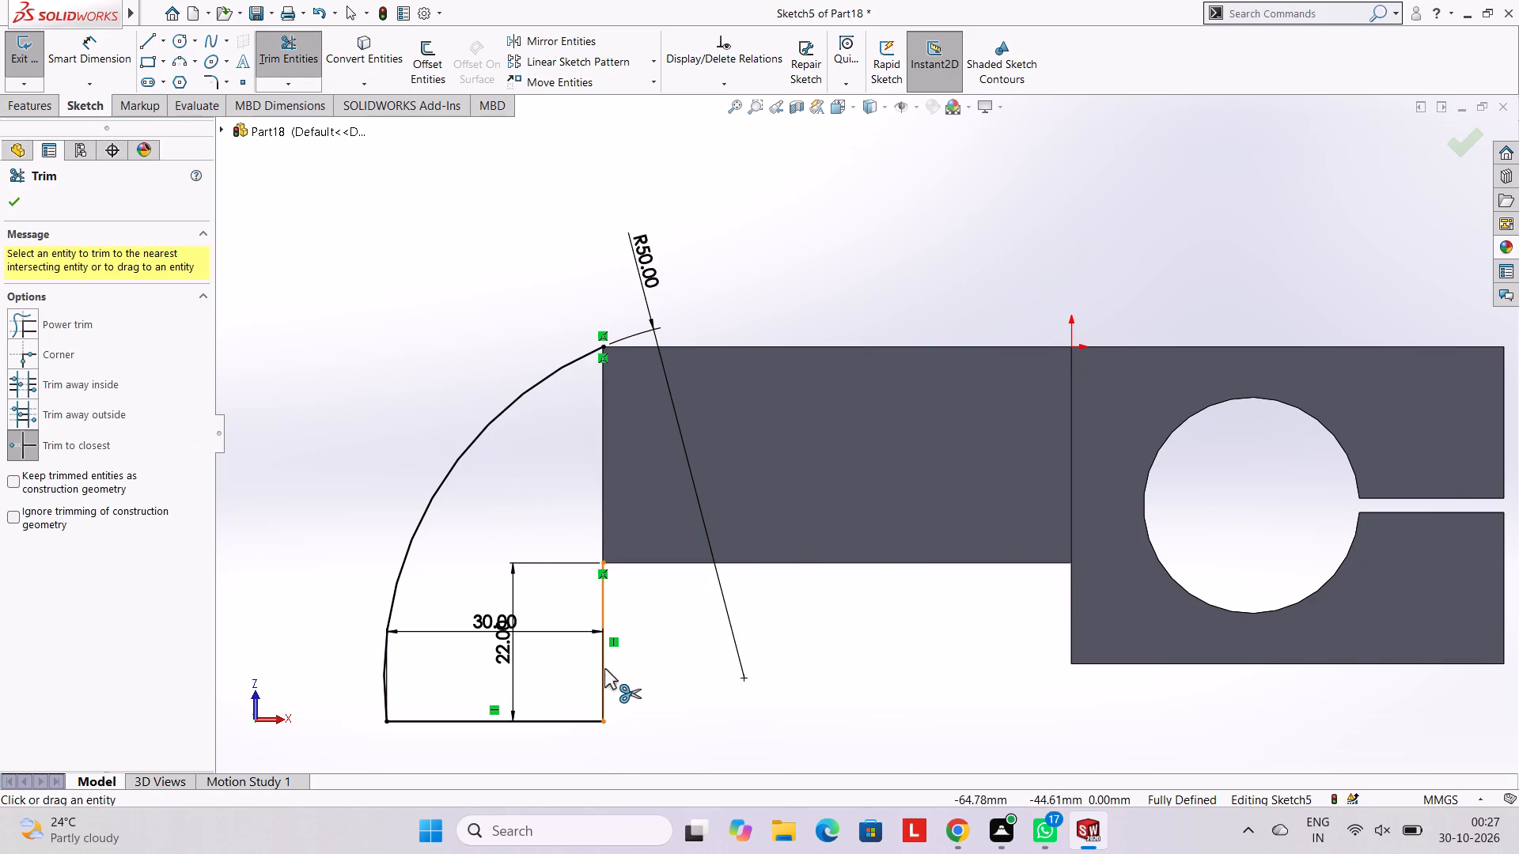
click(604, 668)
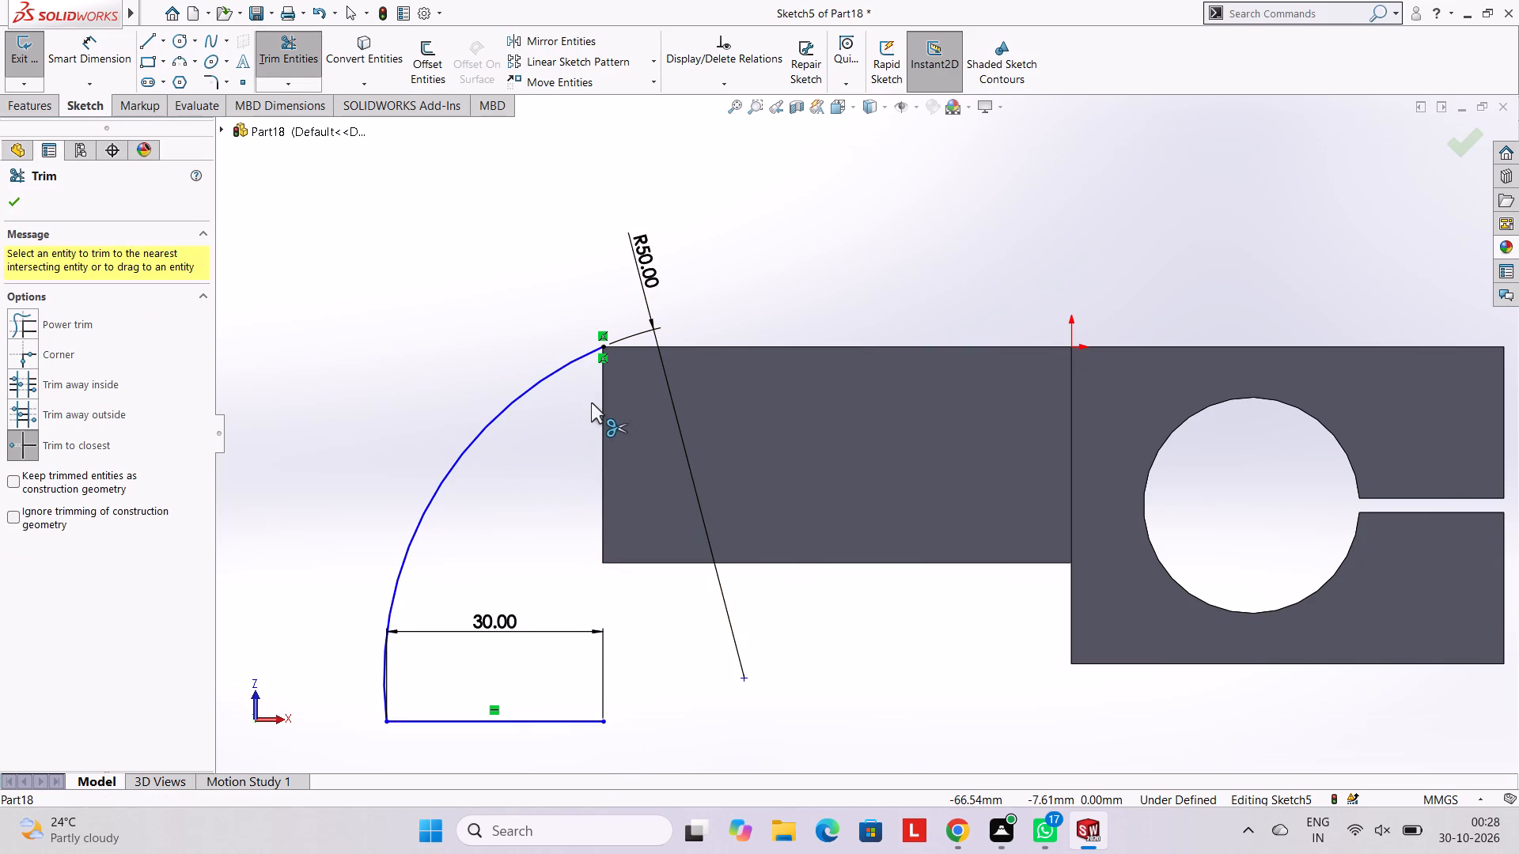
key(Escape)
Make the 50 mm radius arc tangent to the arm's top edge.
click(570, 361)
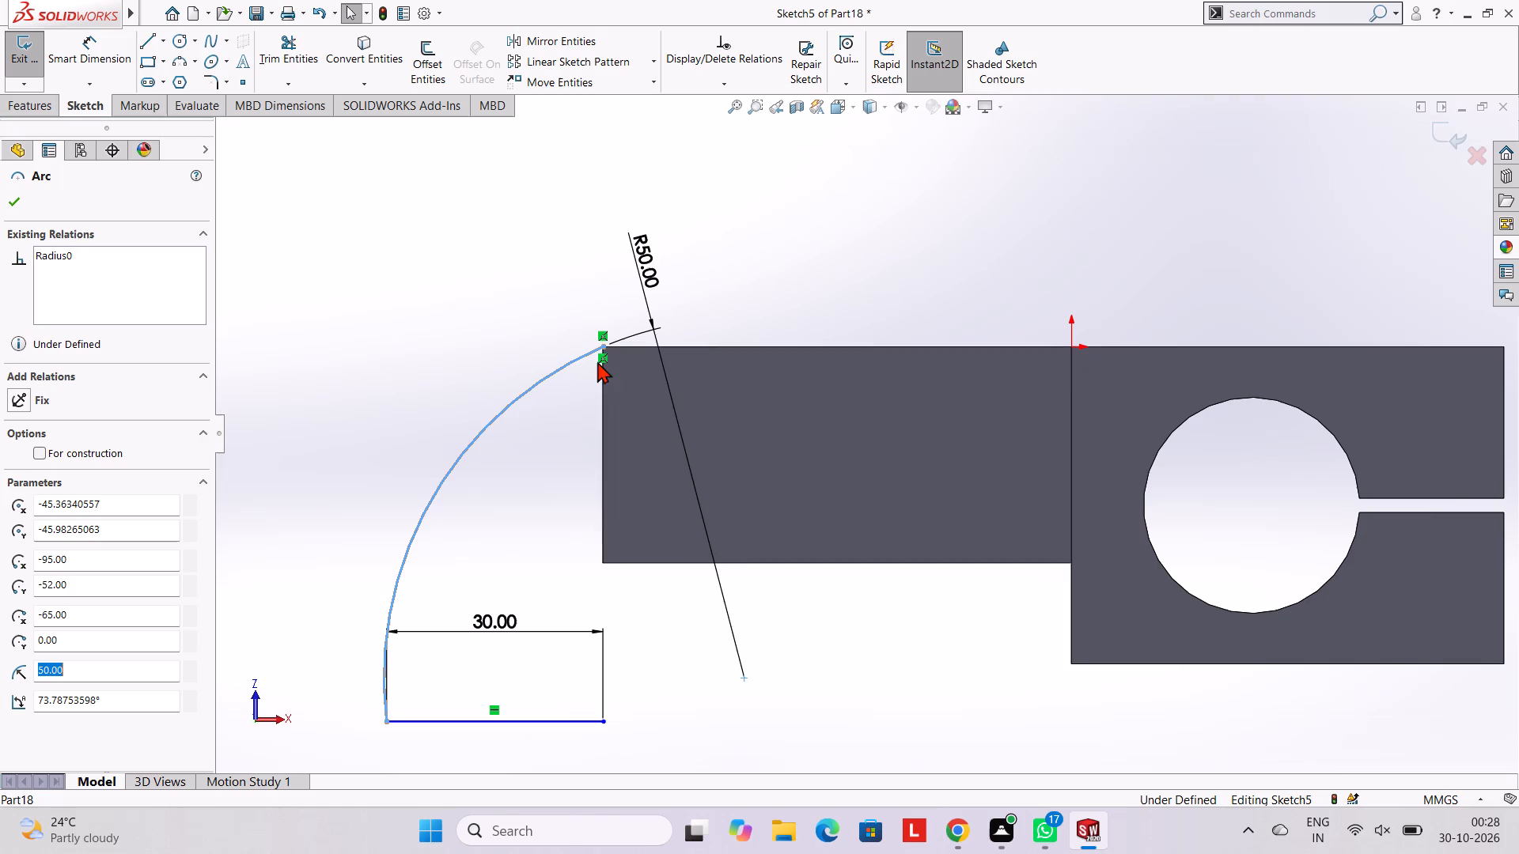
ctrl+click(636, 343)
ctrl+click(631, 349)
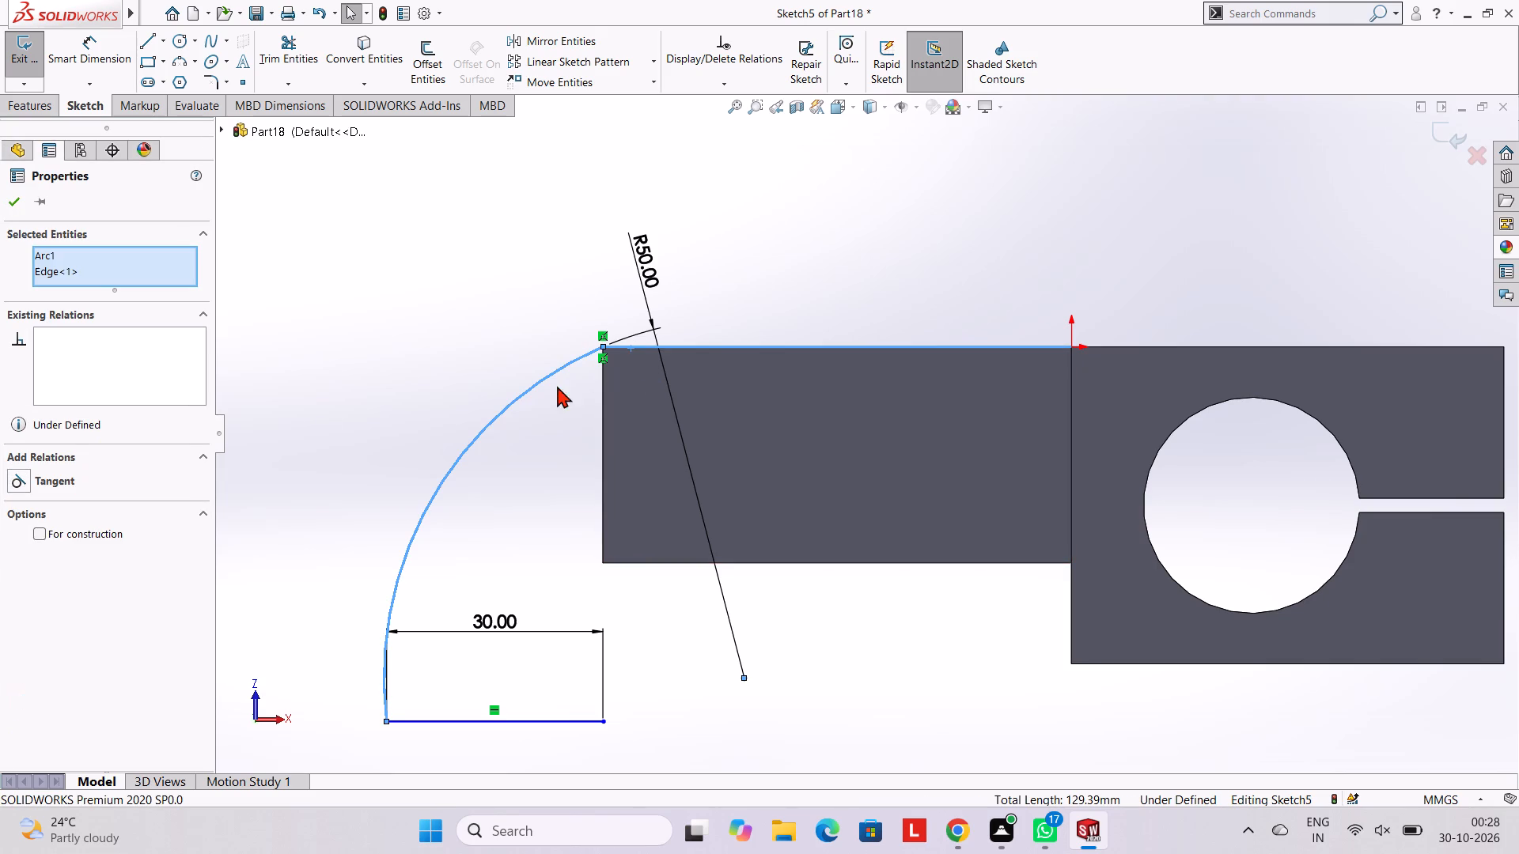
ctrl+click(47, 485)
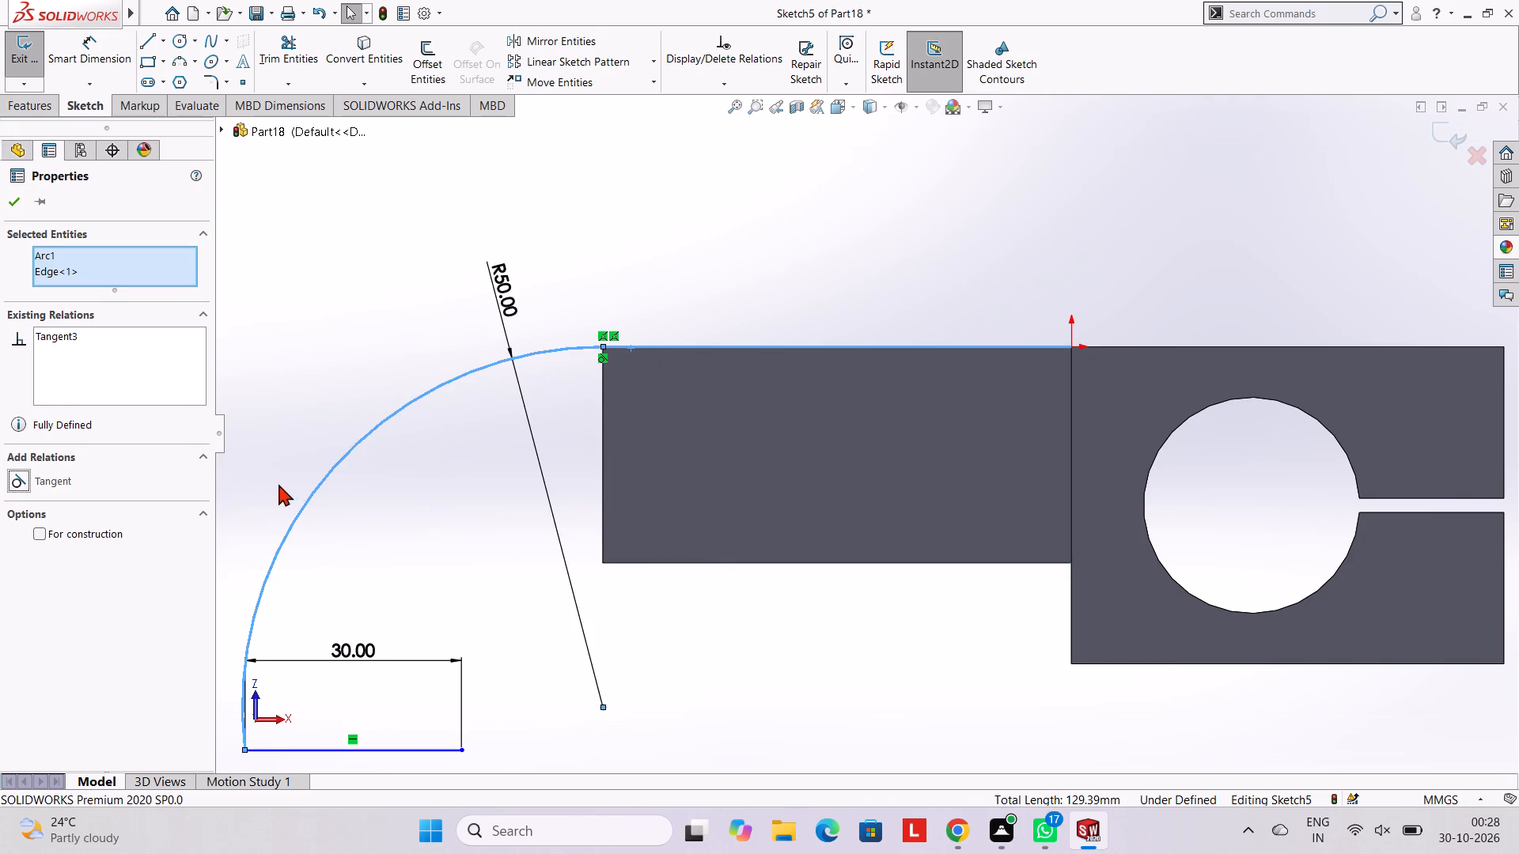
key(Escape)
key(Escape)
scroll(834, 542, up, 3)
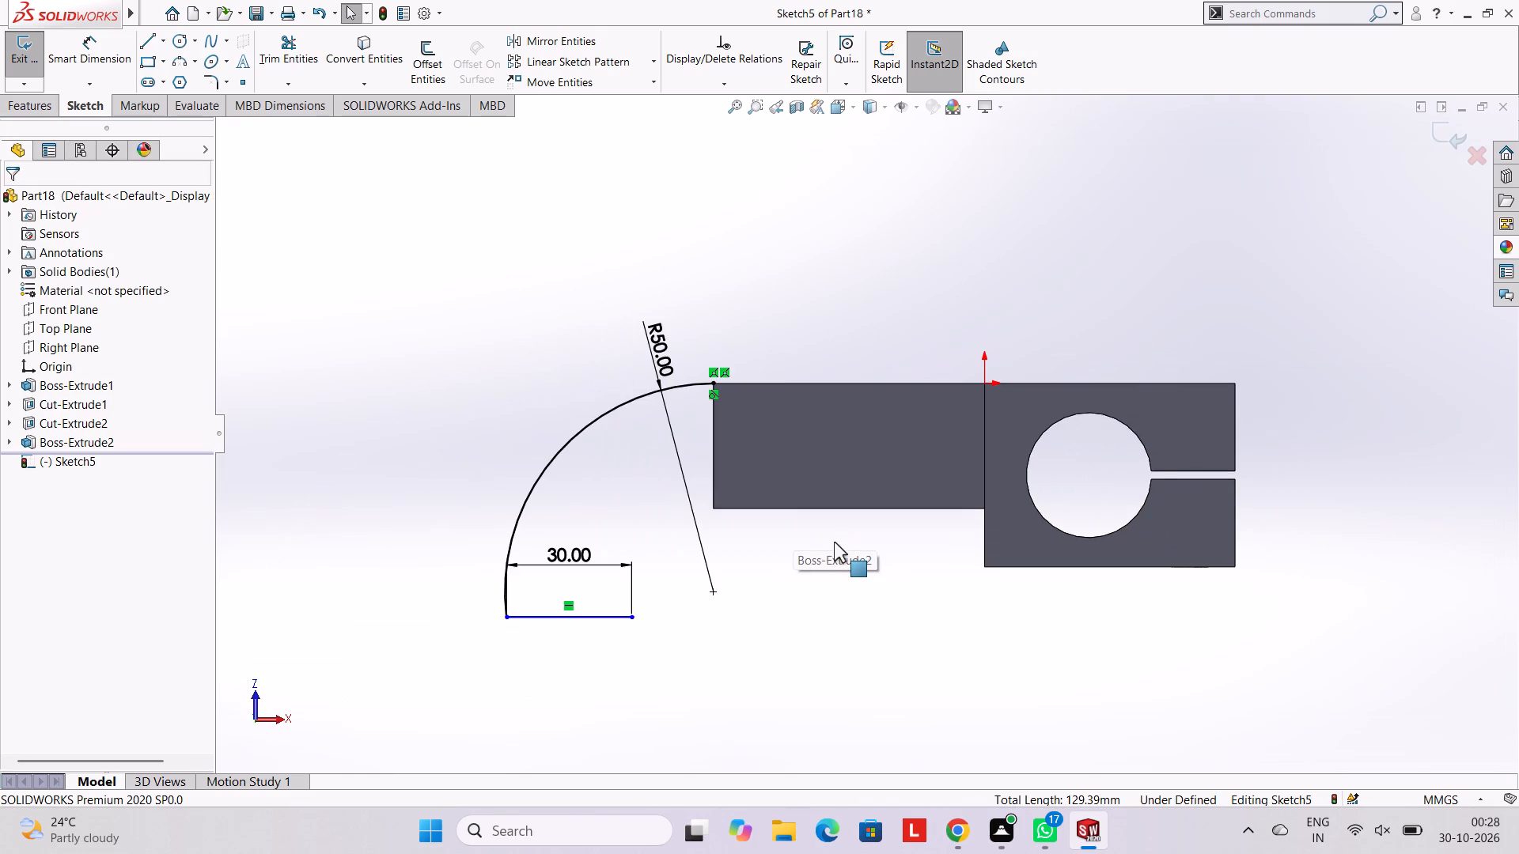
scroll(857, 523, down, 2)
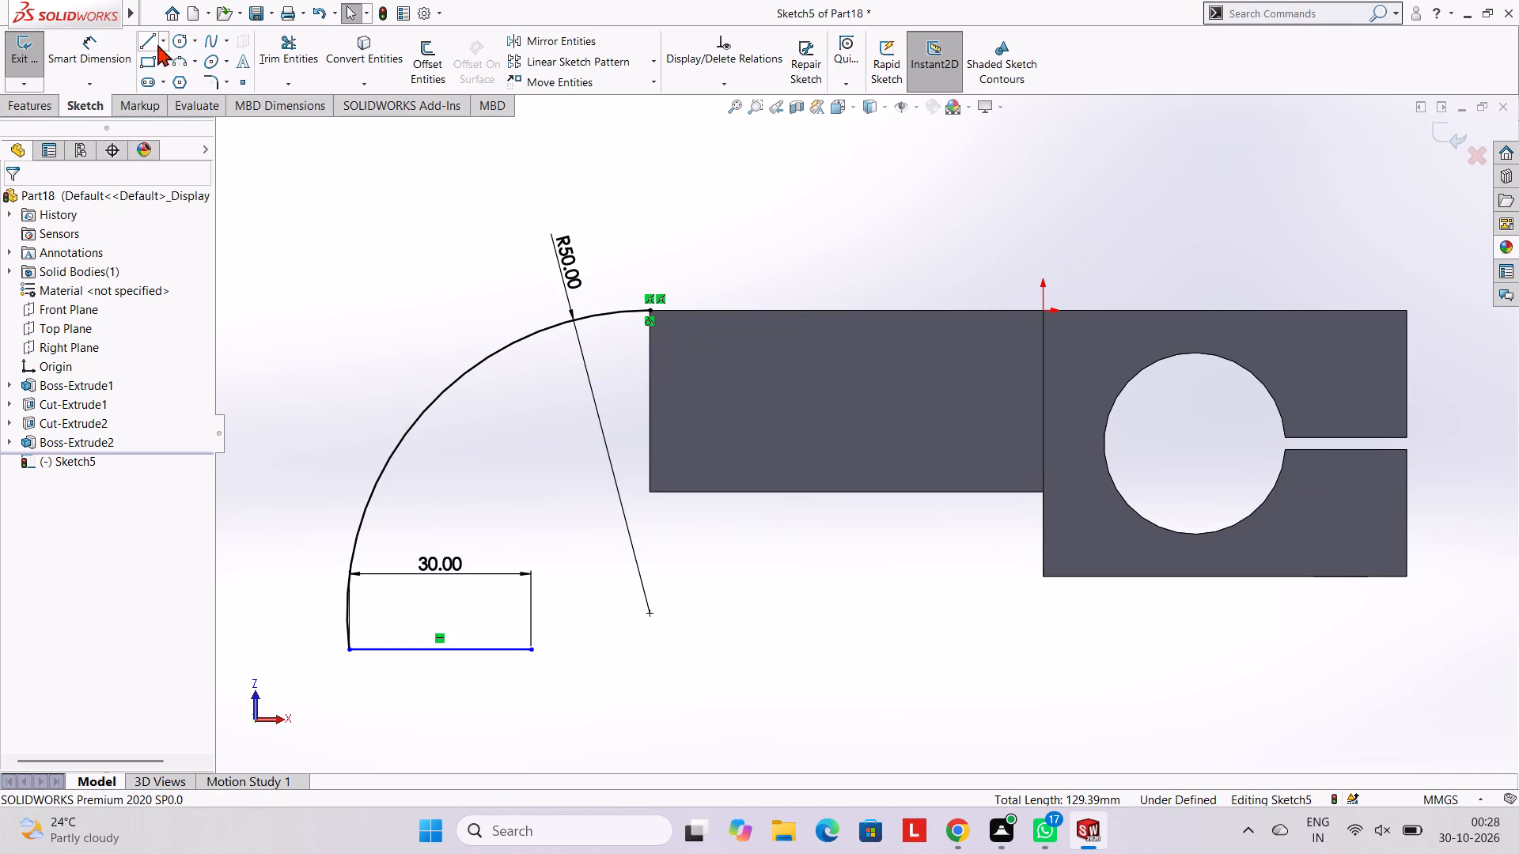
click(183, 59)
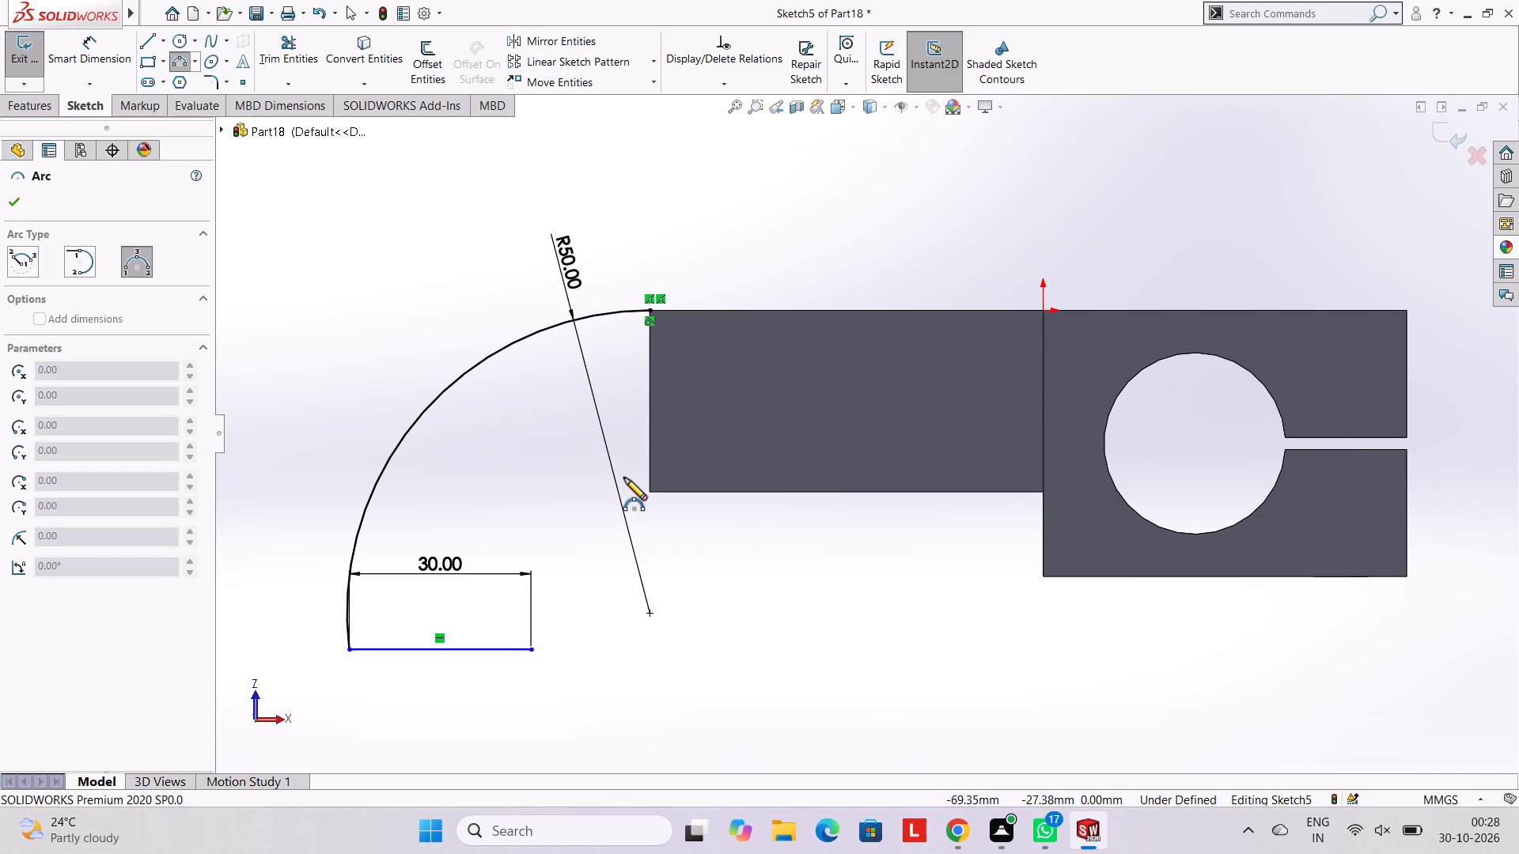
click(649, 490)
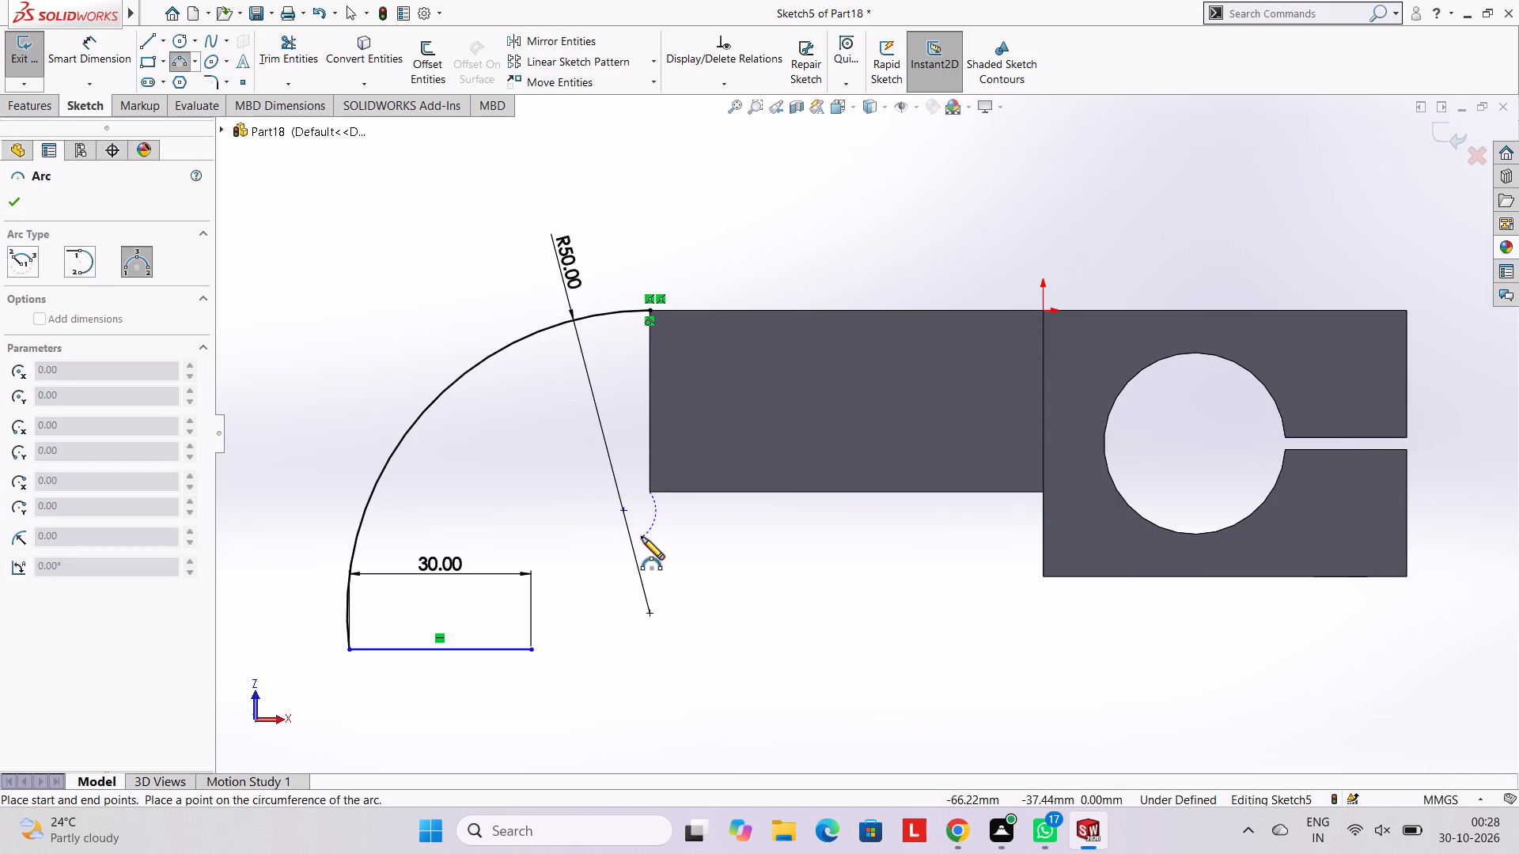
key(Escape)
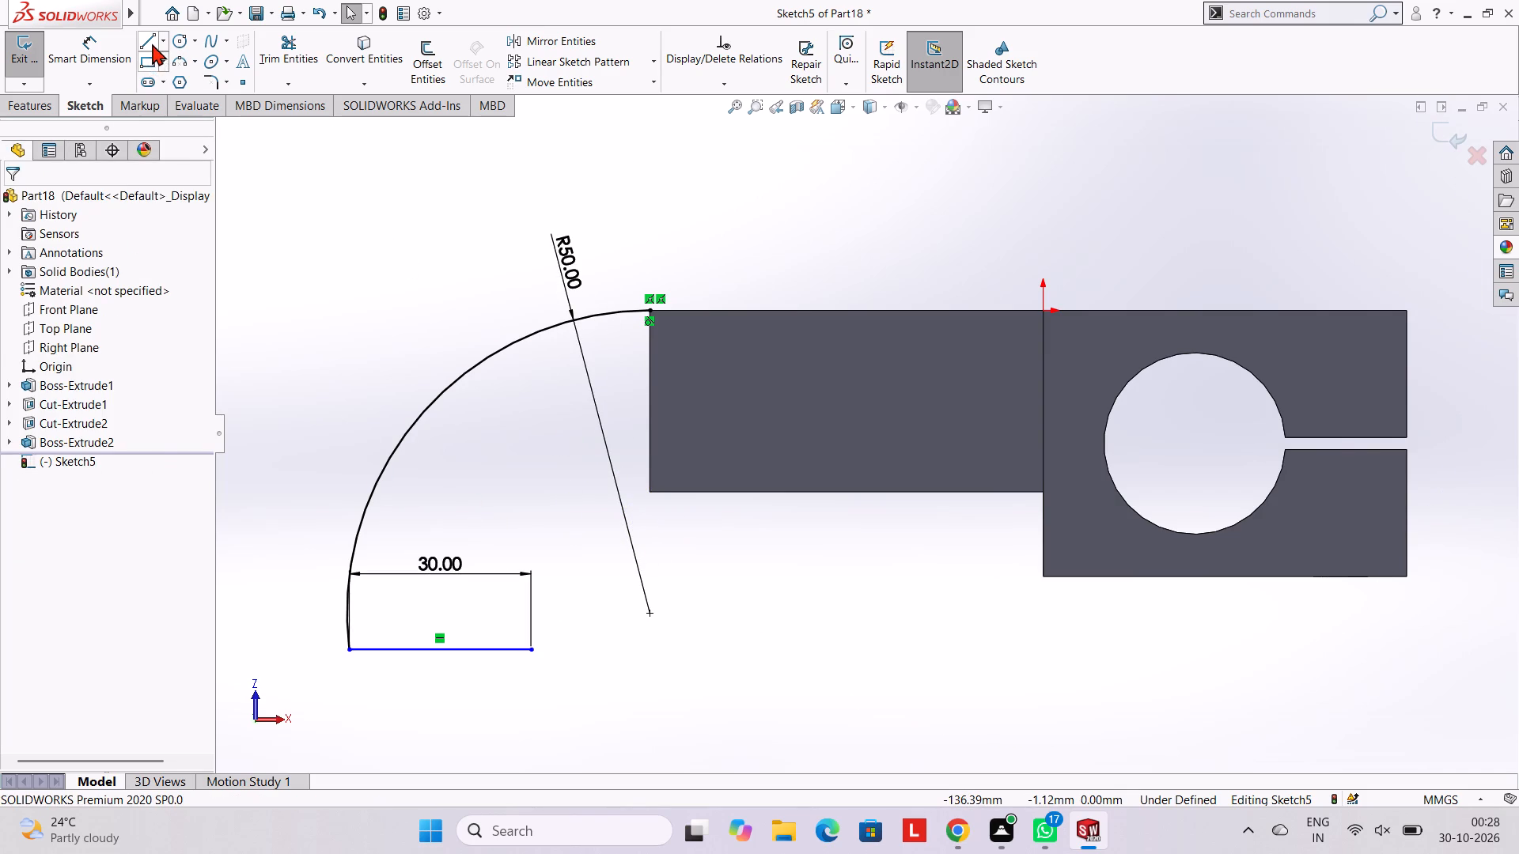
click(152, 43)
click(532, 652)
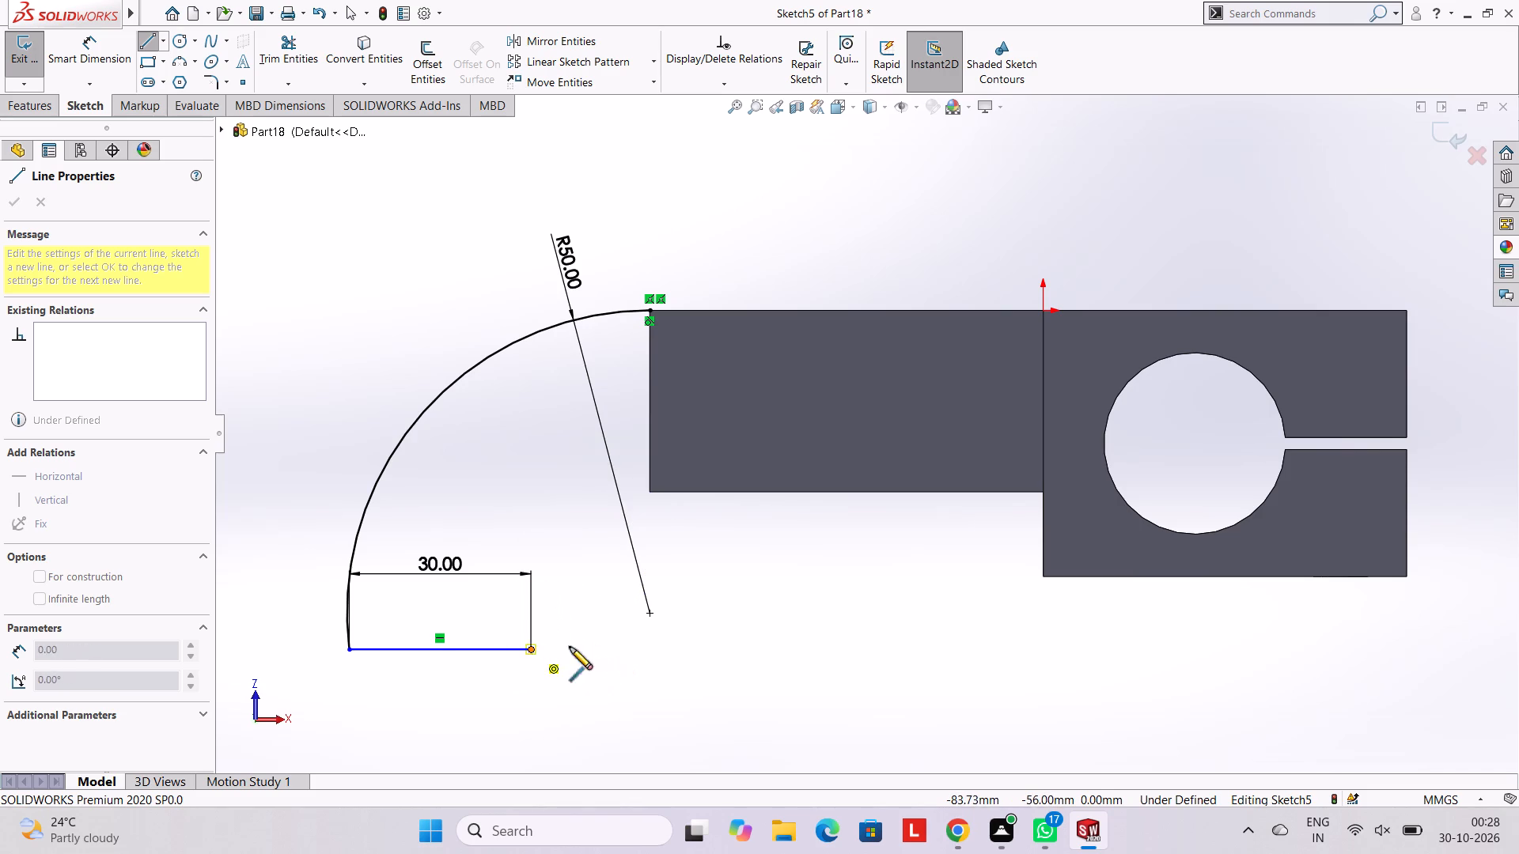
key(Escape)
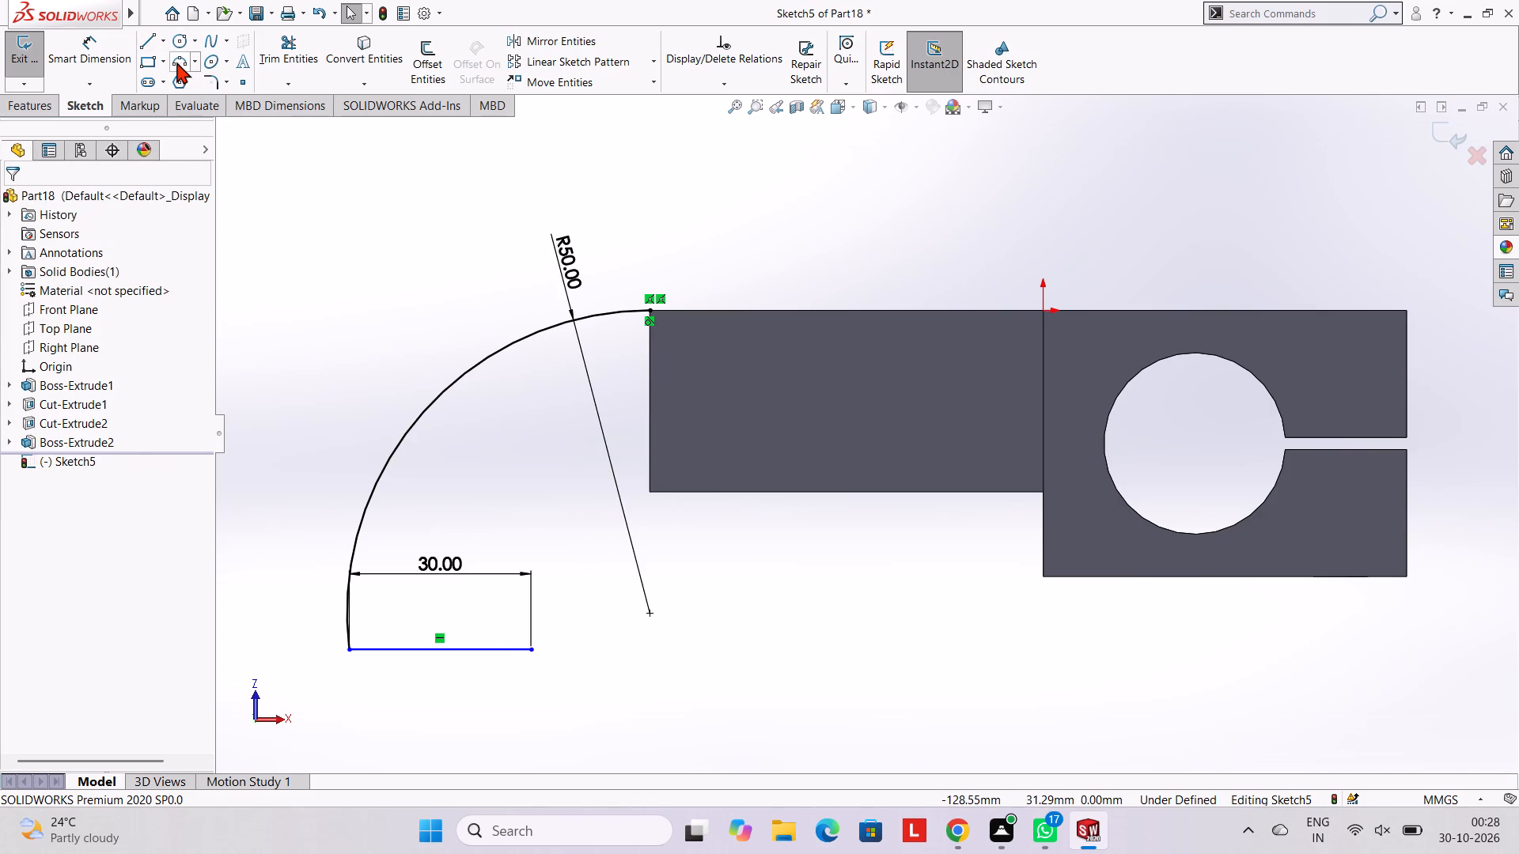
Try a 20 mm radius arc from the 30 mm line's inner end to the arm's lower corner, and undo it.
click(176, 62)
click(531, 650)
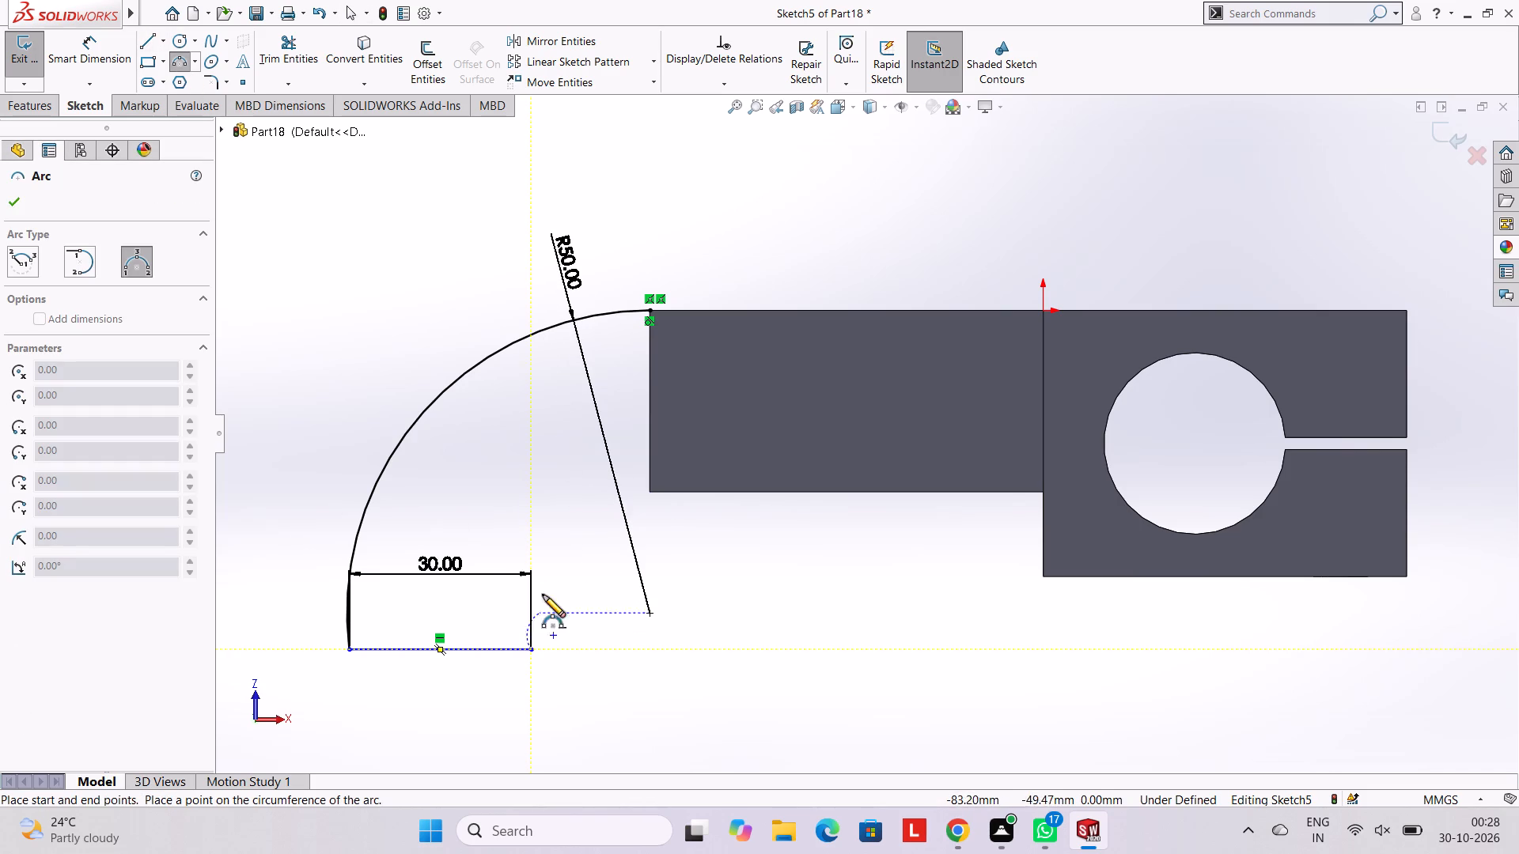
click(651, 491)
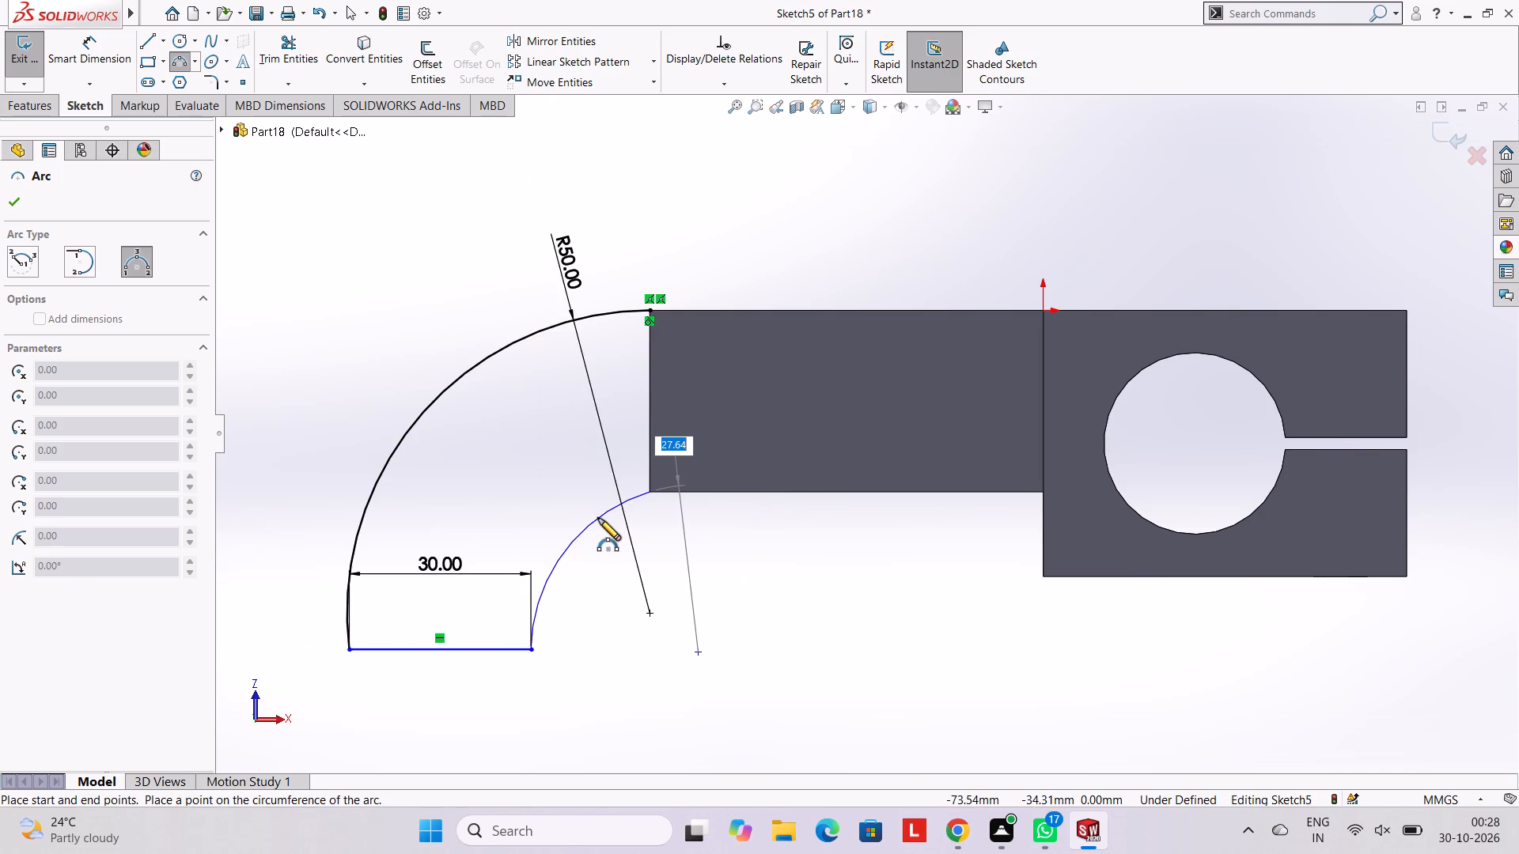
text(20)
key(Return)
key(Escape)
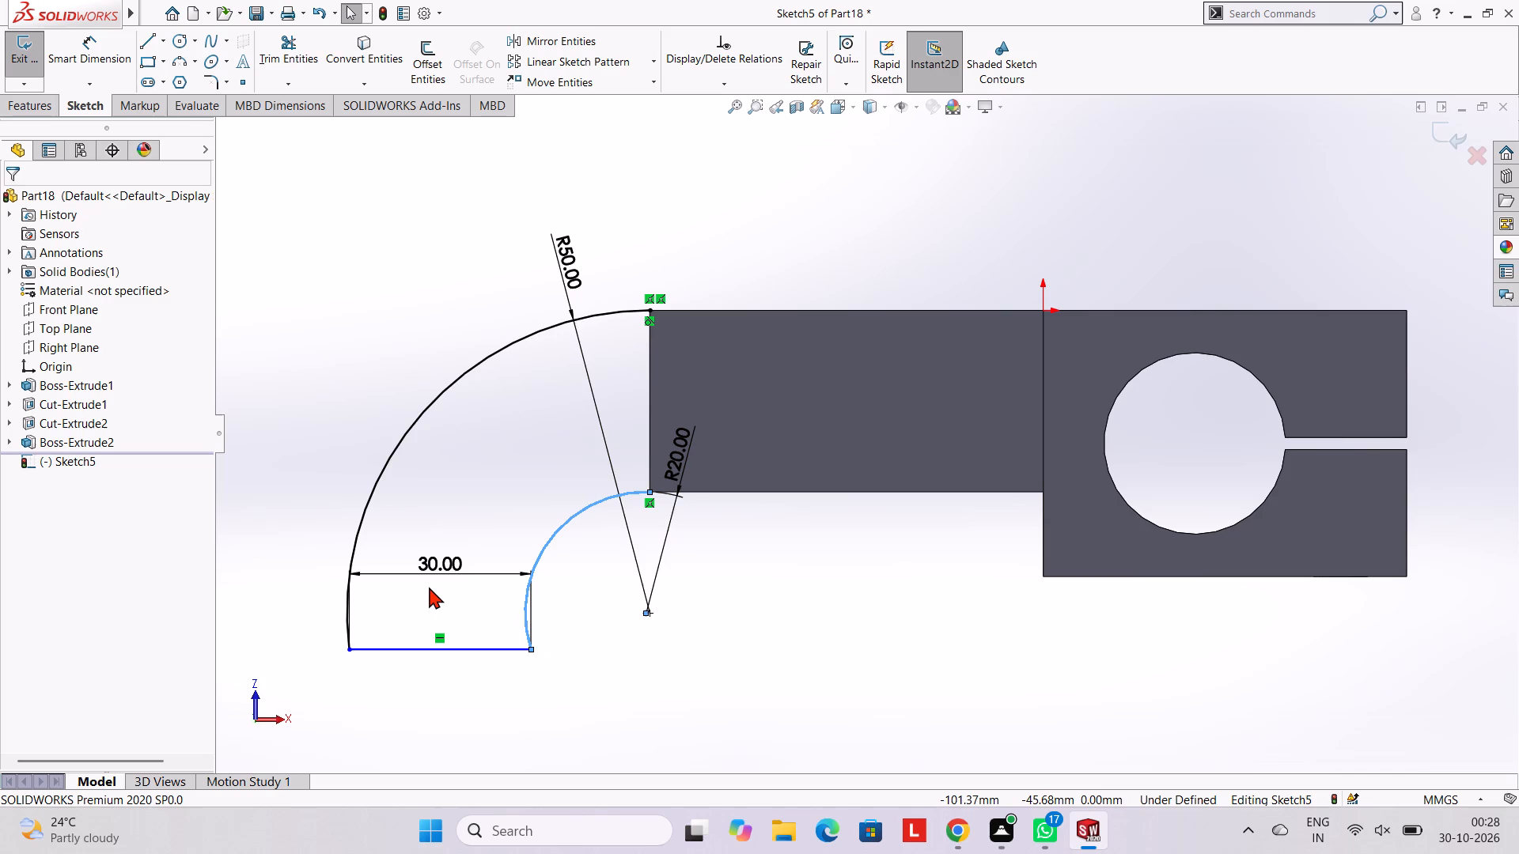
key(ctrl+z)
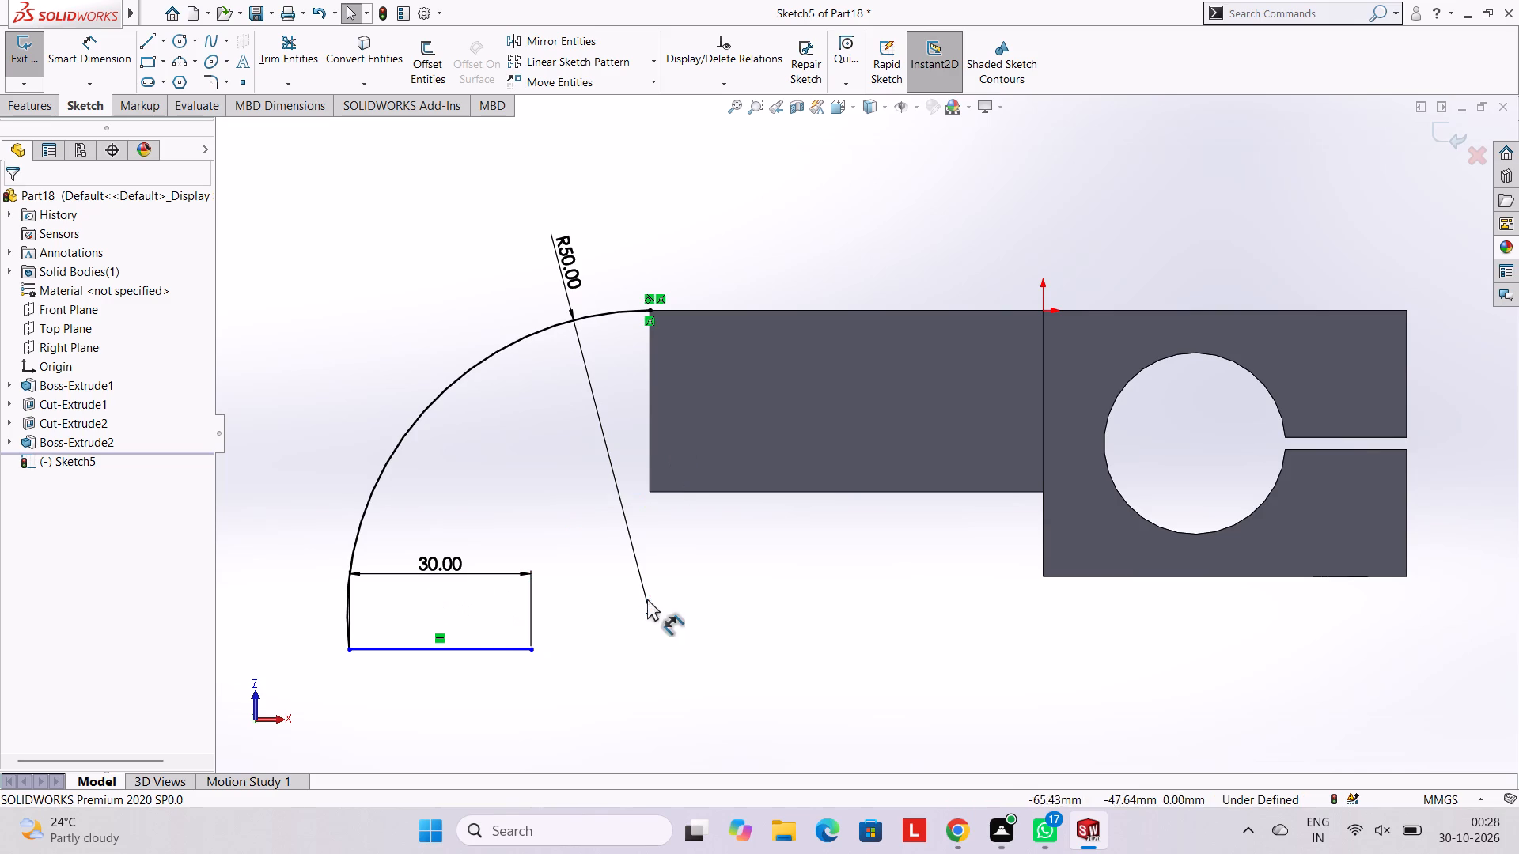
Sketch a 22 mm vertical line upward from the inner end of the 30 mm line.
click(153, 45)
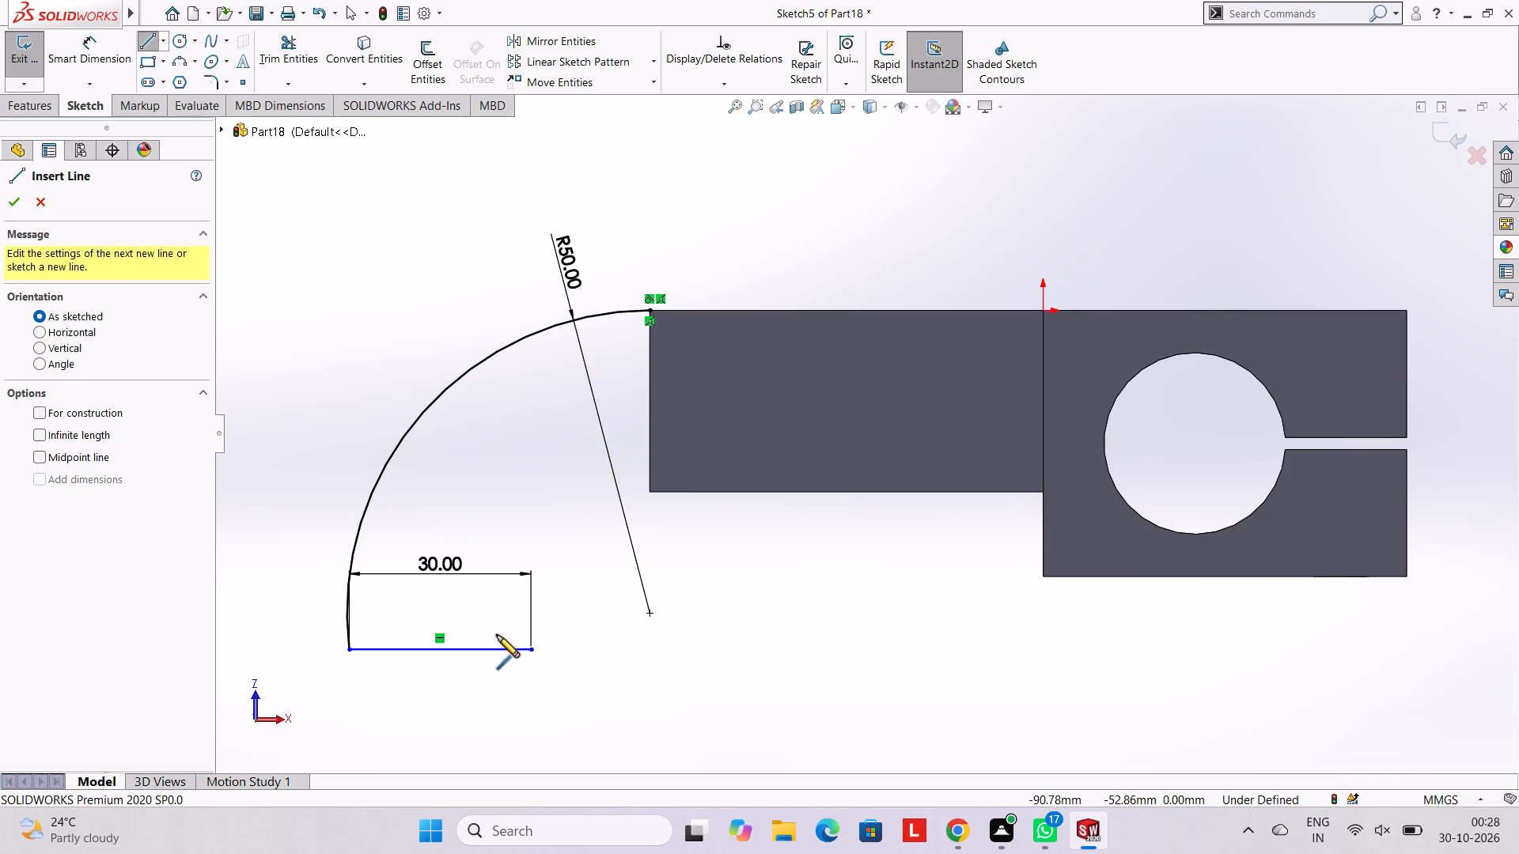
click(532, 651)
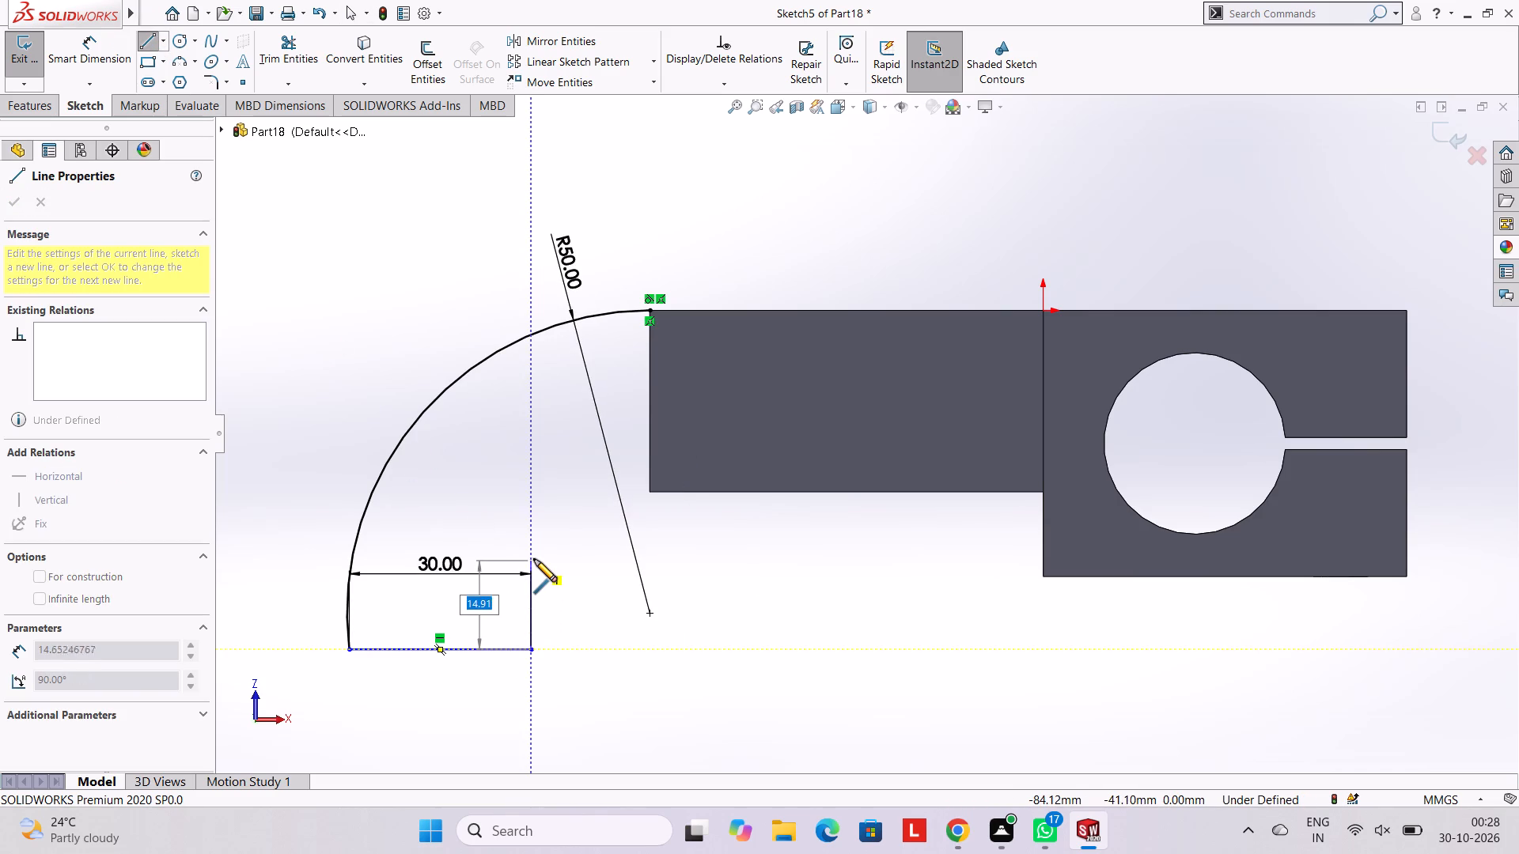
text(22)
key(Return)
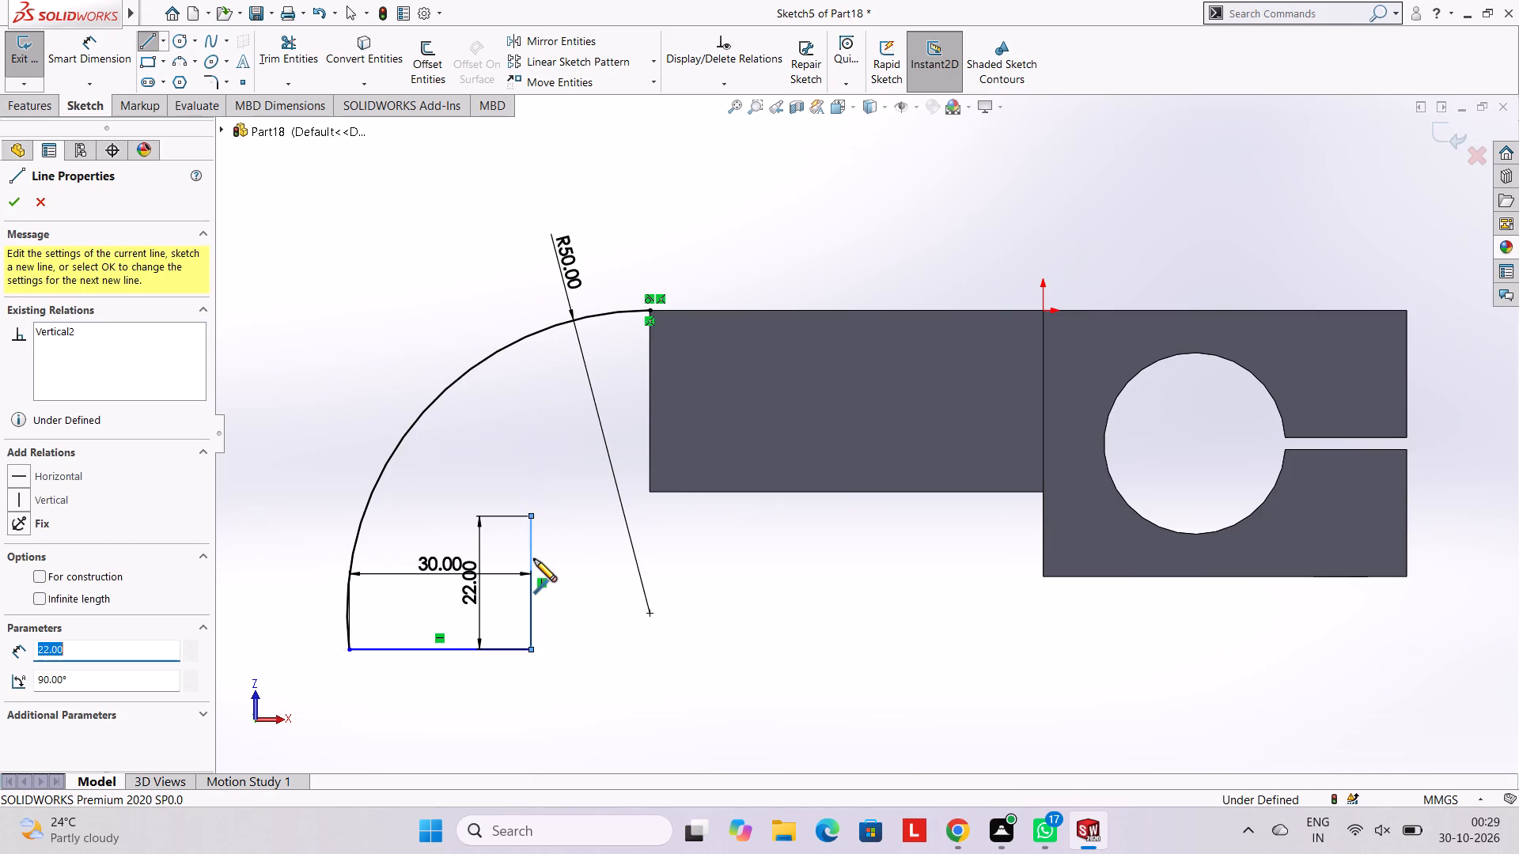
key(Escape)
key(Escape)
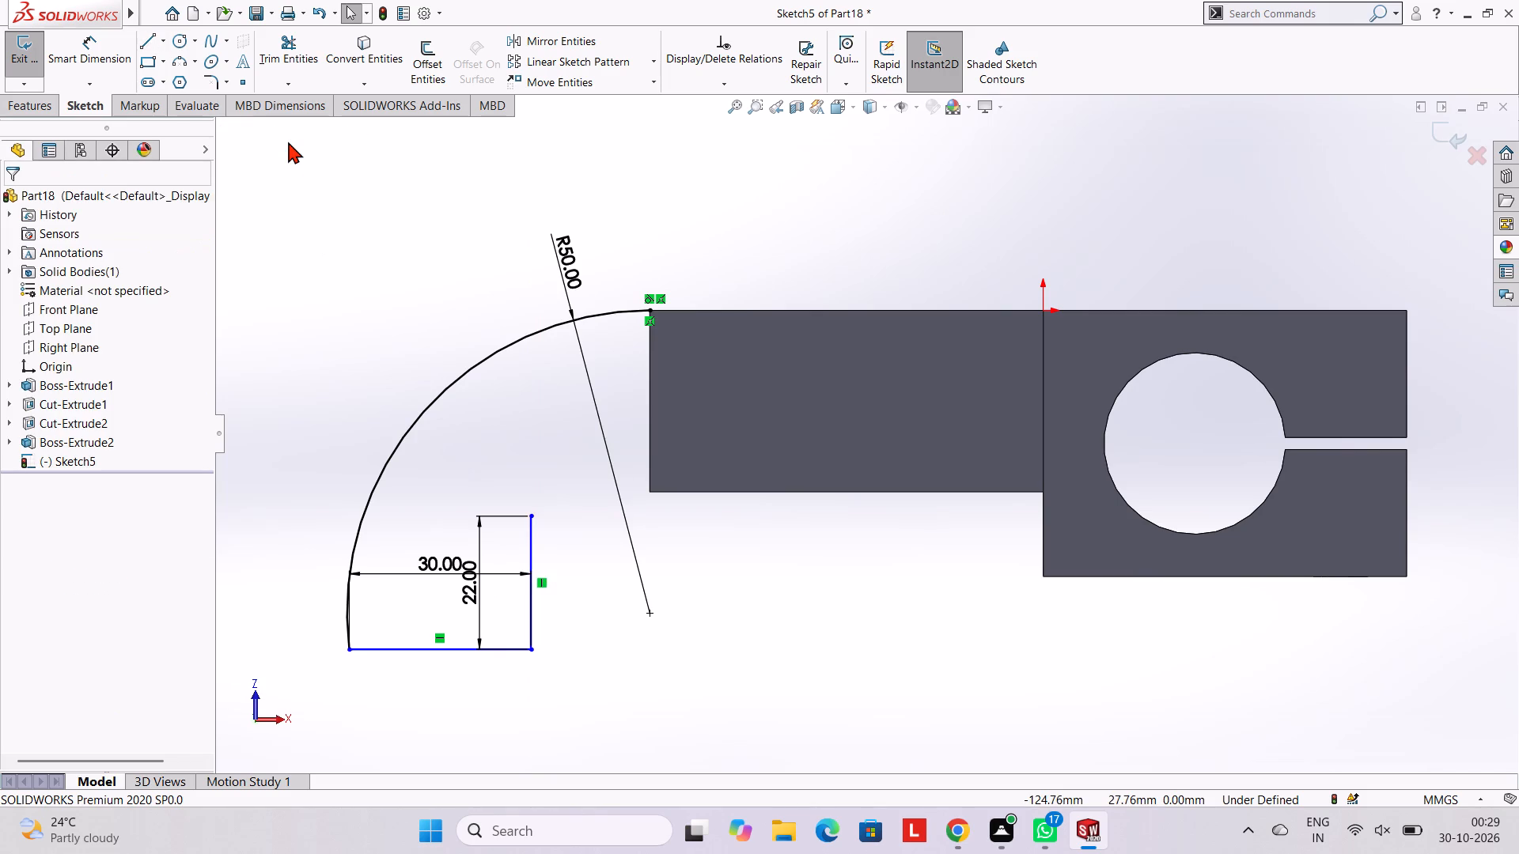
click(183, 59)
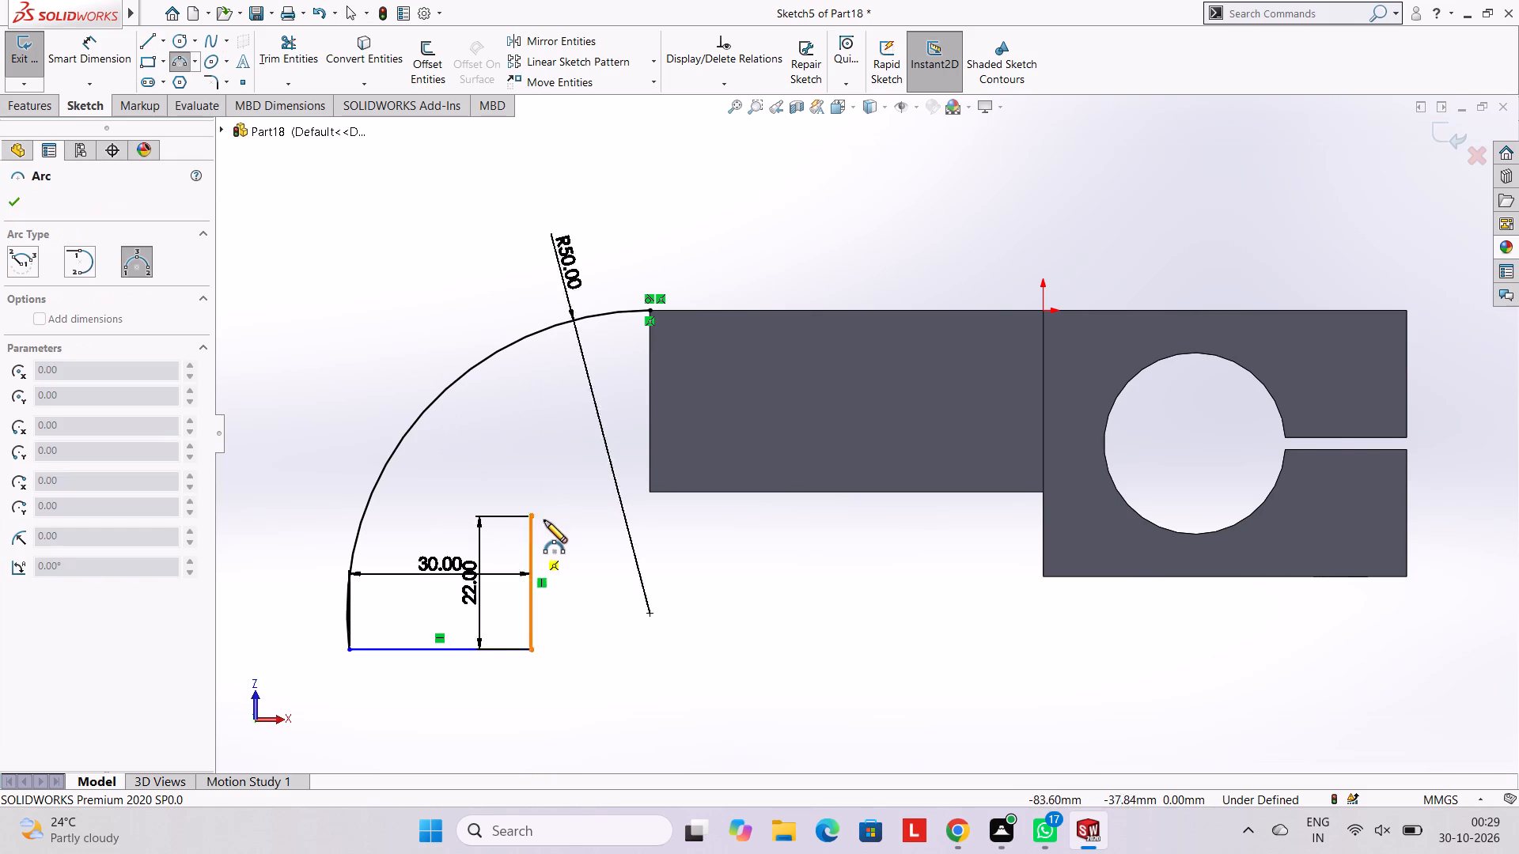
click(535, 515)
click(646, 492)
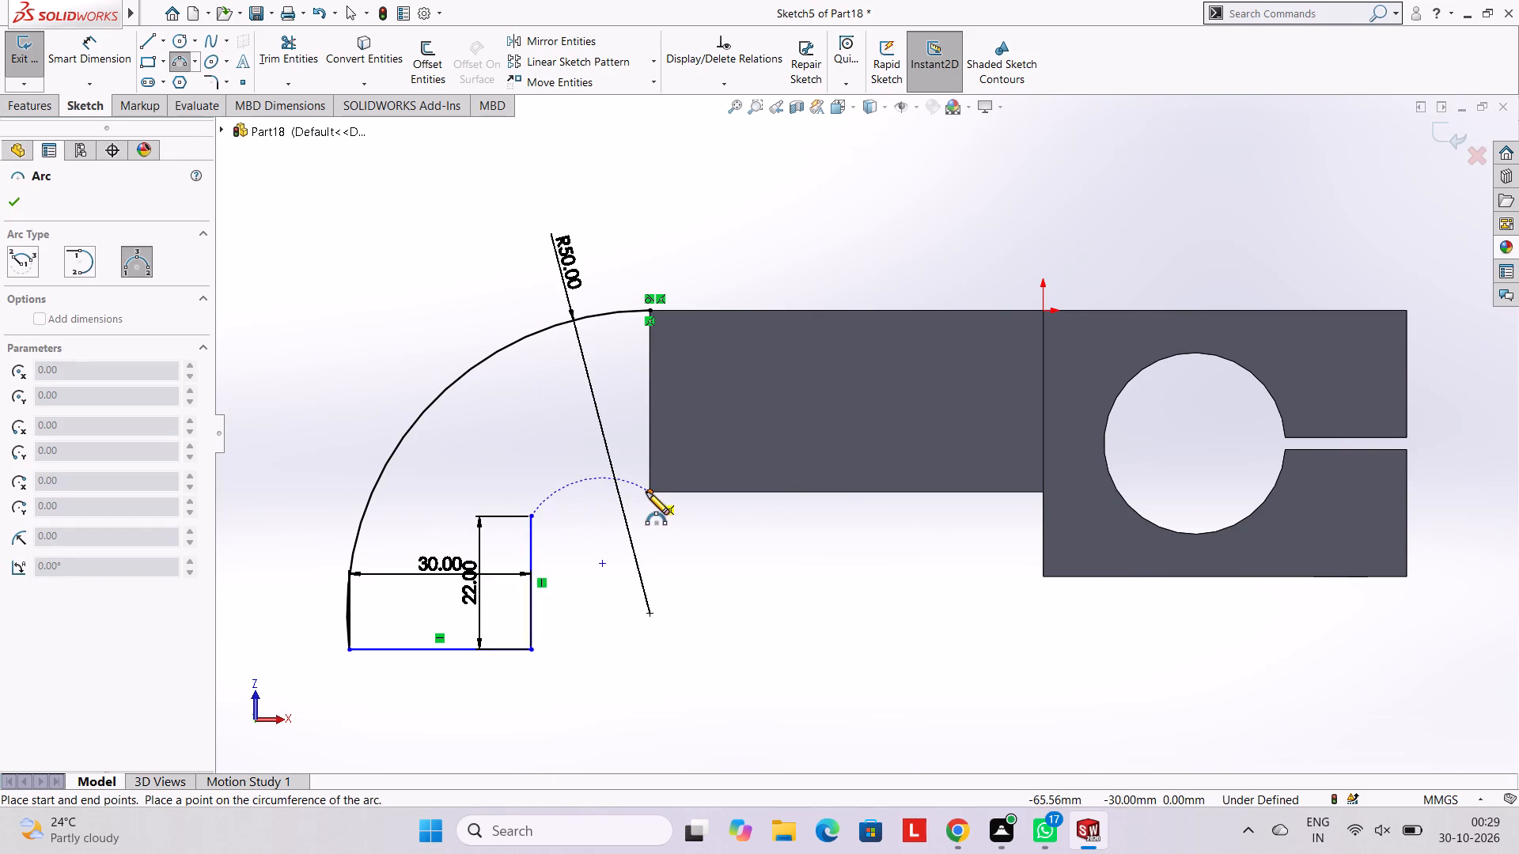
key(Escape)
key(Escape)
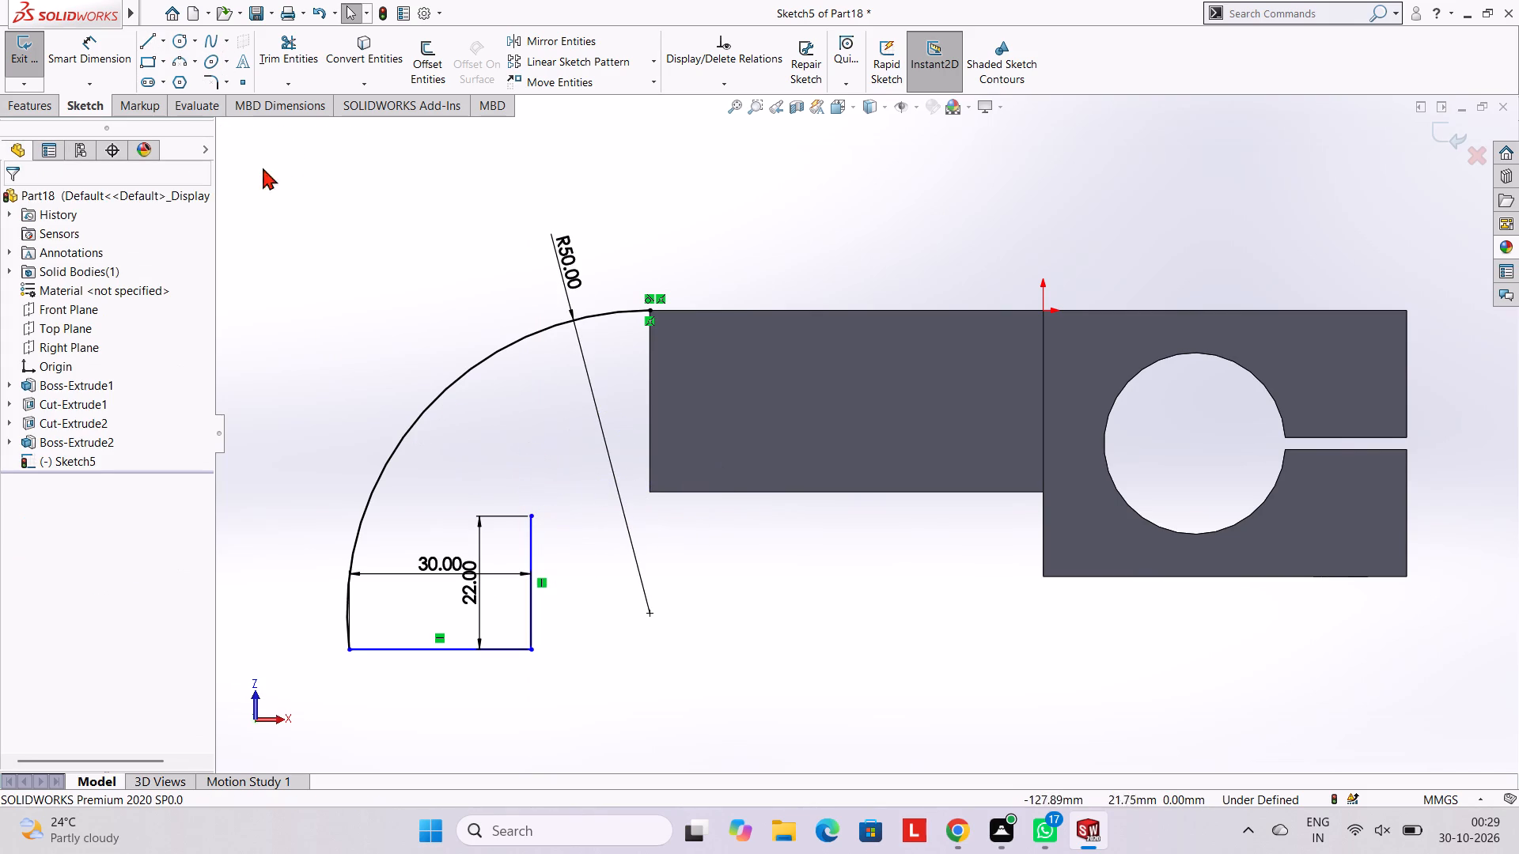
Sketch a 20 mm radius arc from the top of the 22 mm line to the lower corner of the arm's free end.
click(180, 68)
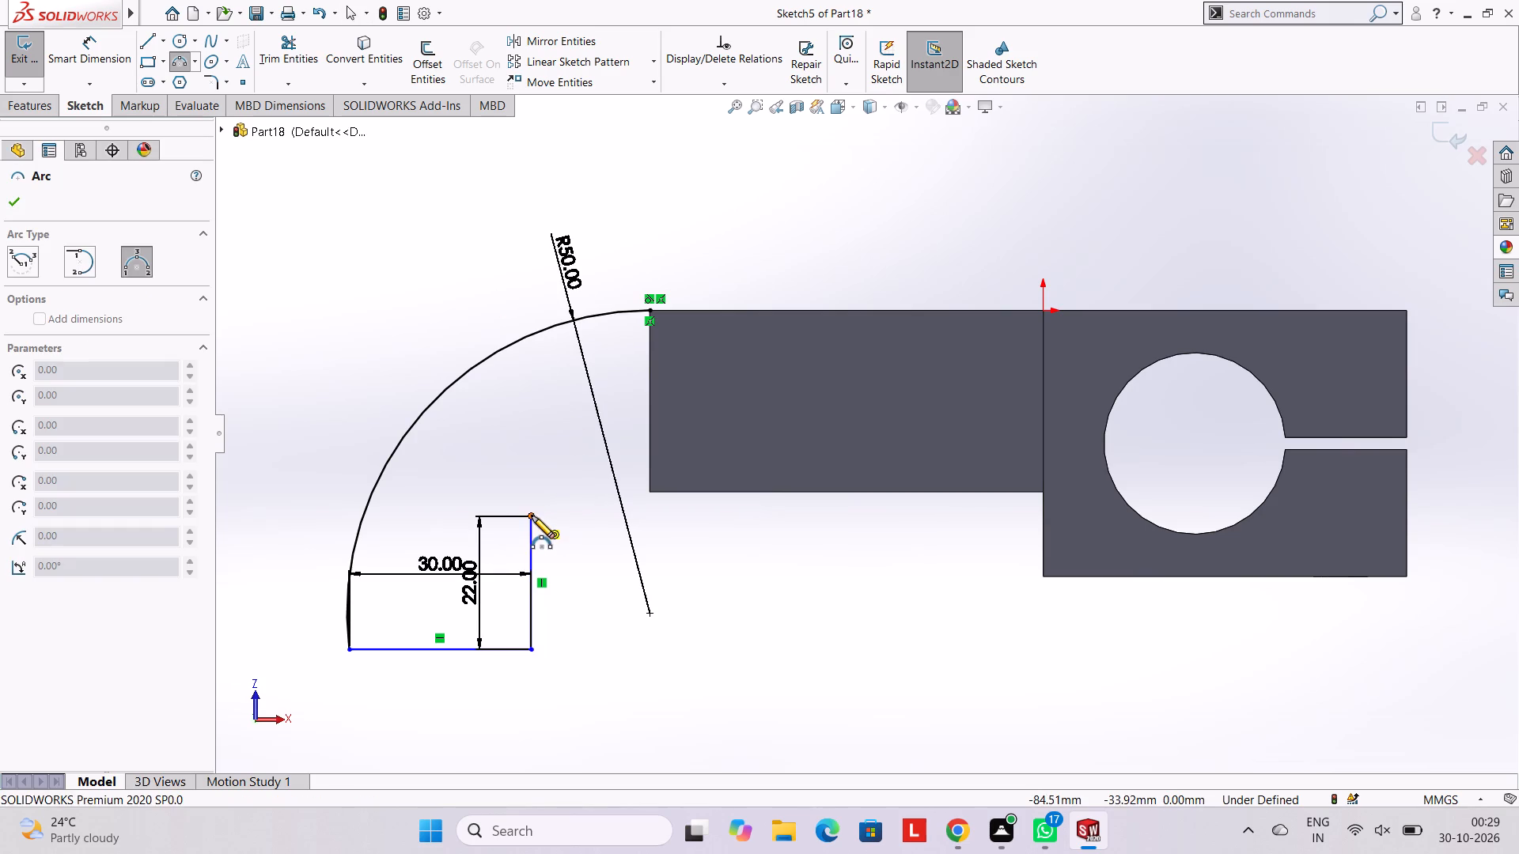
click(532, 516)
click(650, 493)
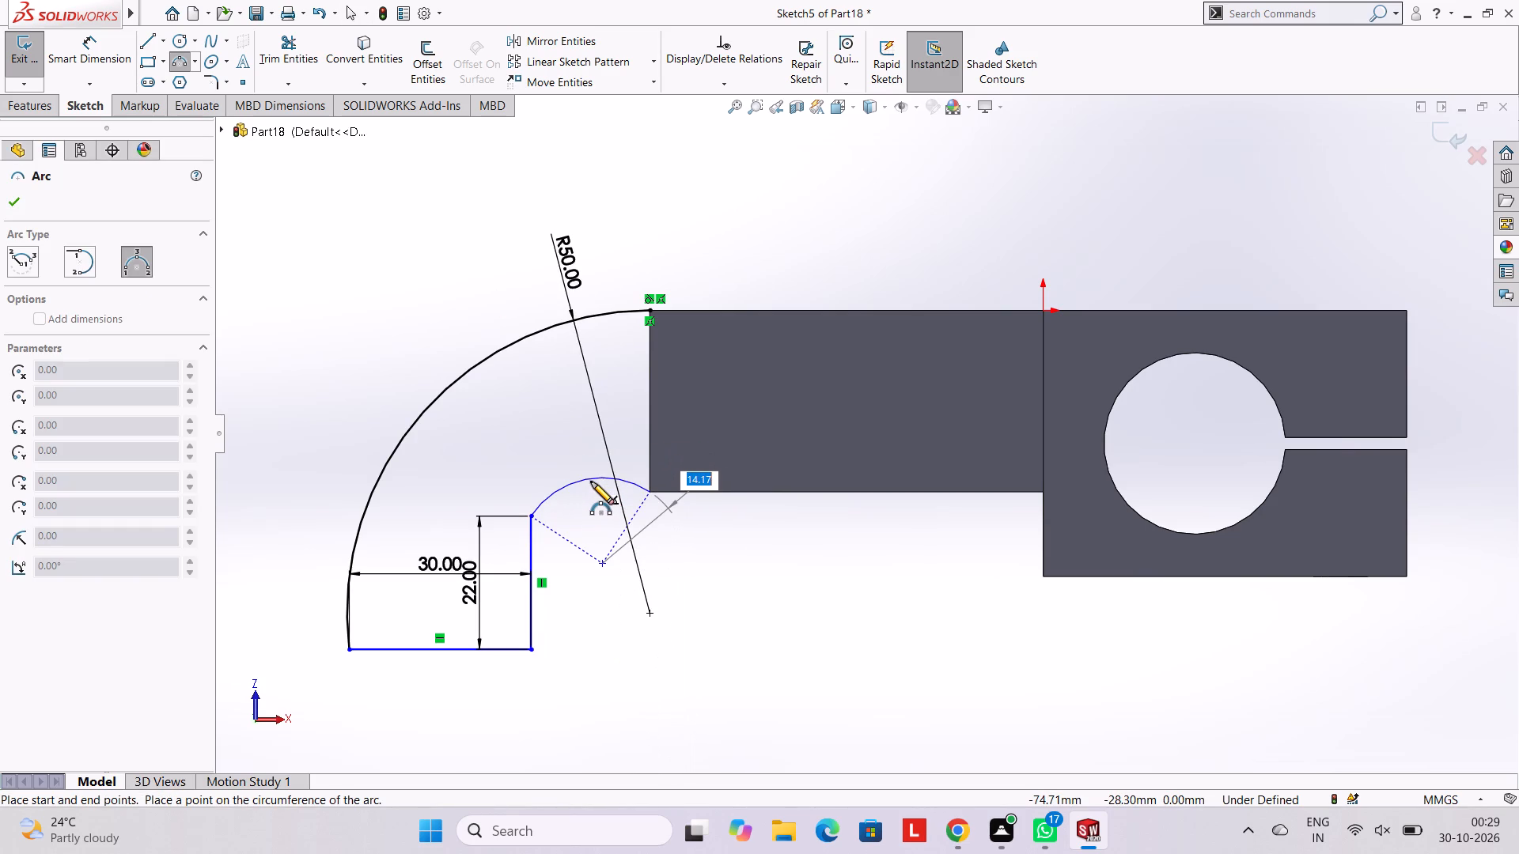
text(20)
key(Return)
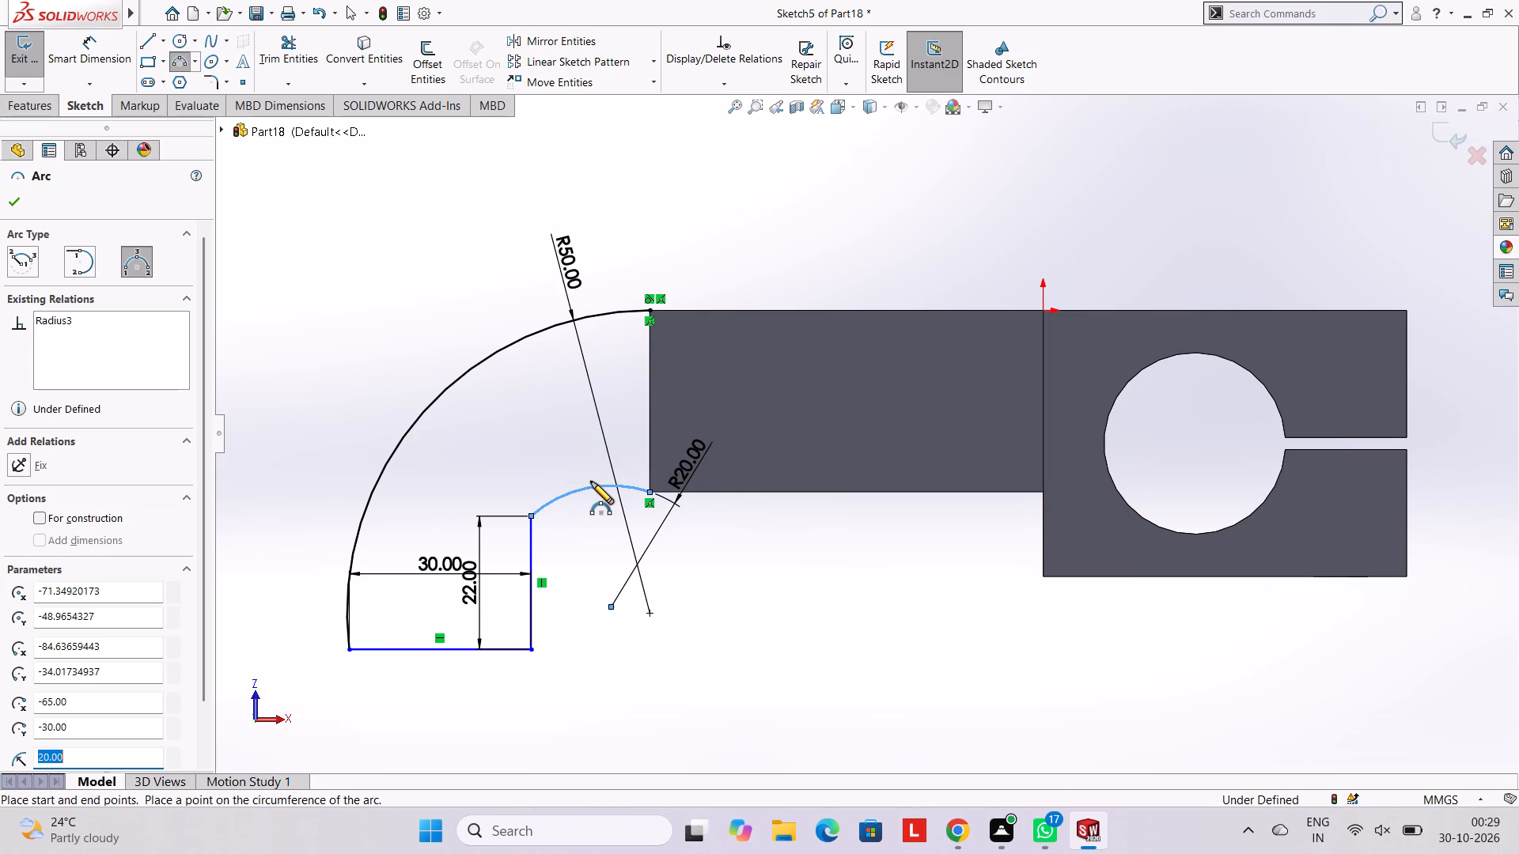
key(Escape)
key(Escape)
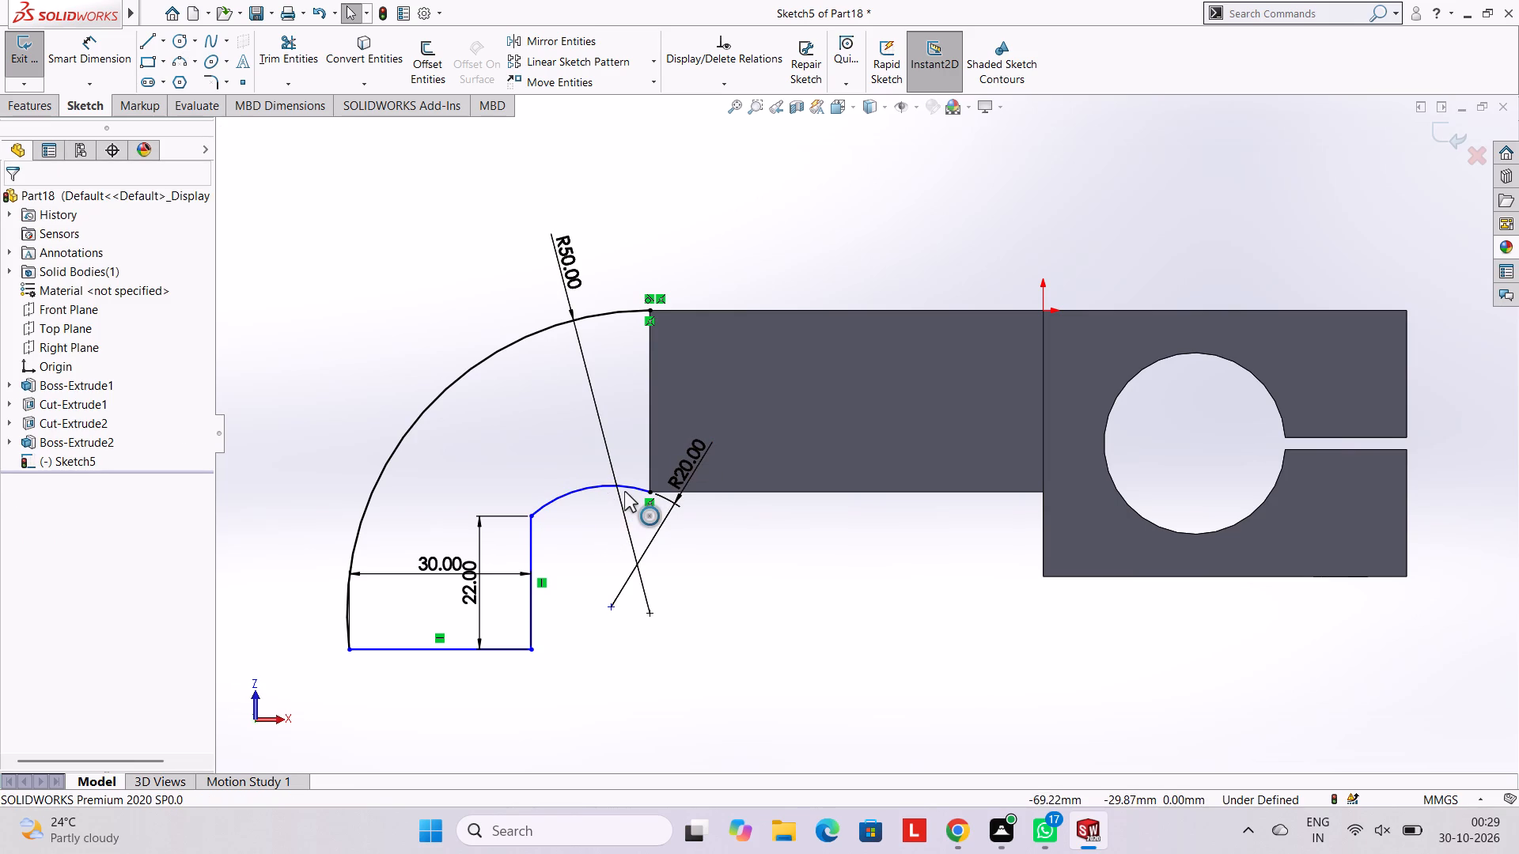
Make the 20 mm radius arc tangent to the arm's lower edge.
click(624, 488)
ctrl+click(693, 492)
ctrl+click(53, 484)
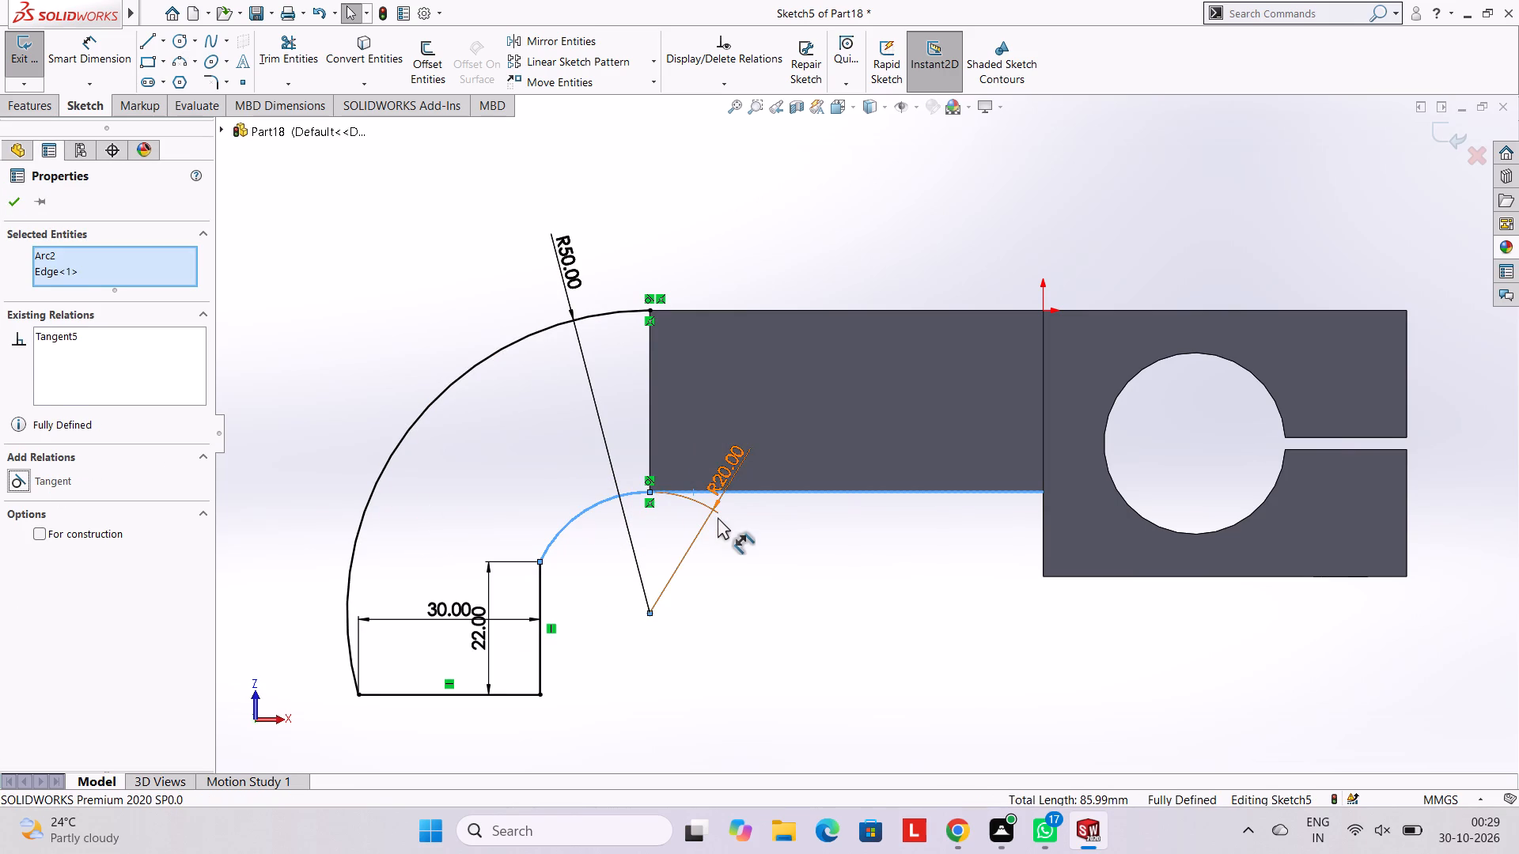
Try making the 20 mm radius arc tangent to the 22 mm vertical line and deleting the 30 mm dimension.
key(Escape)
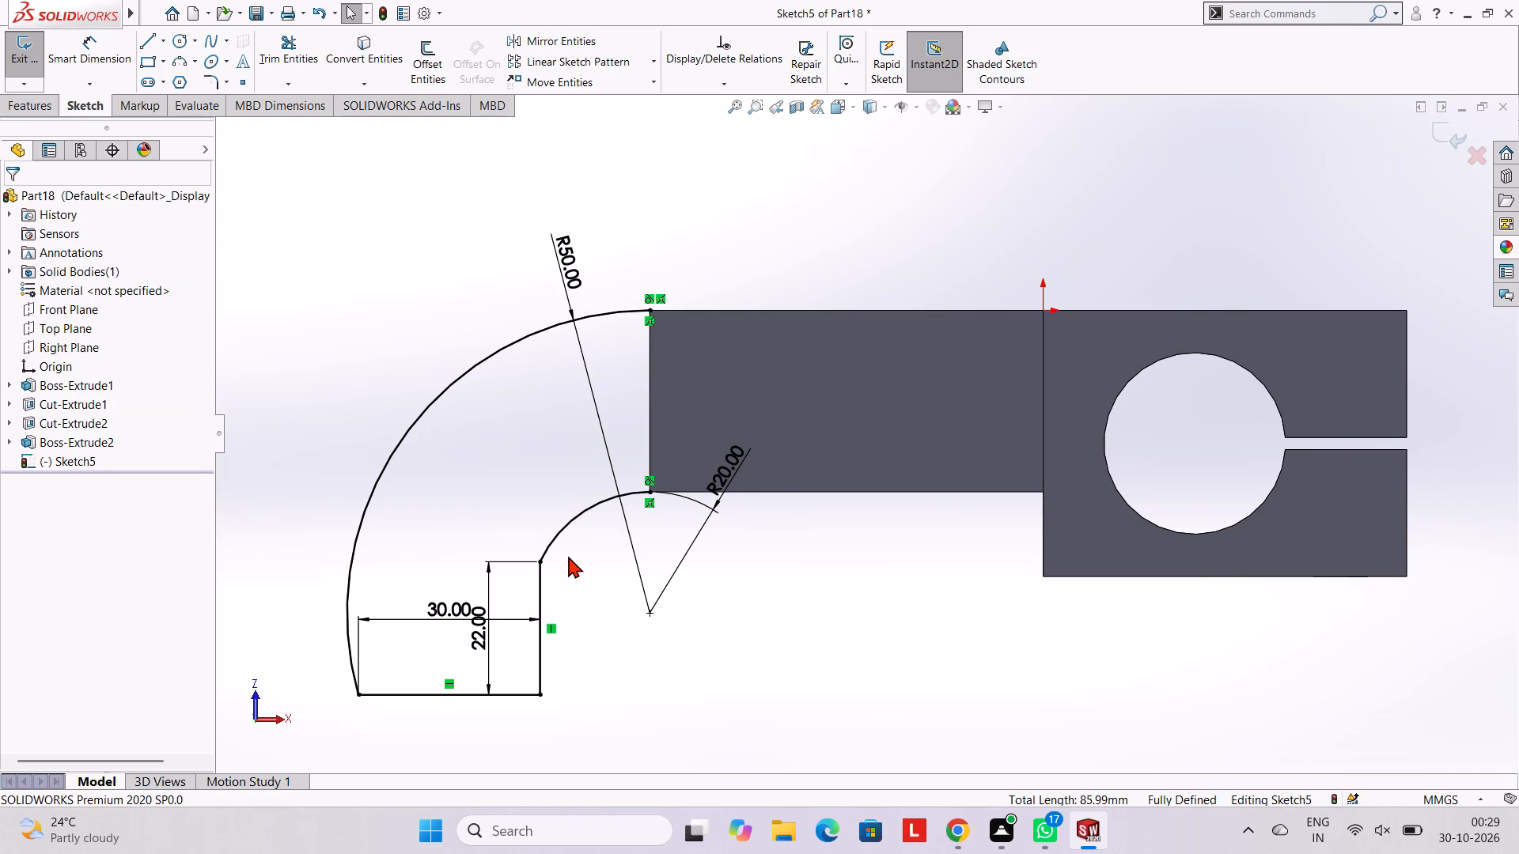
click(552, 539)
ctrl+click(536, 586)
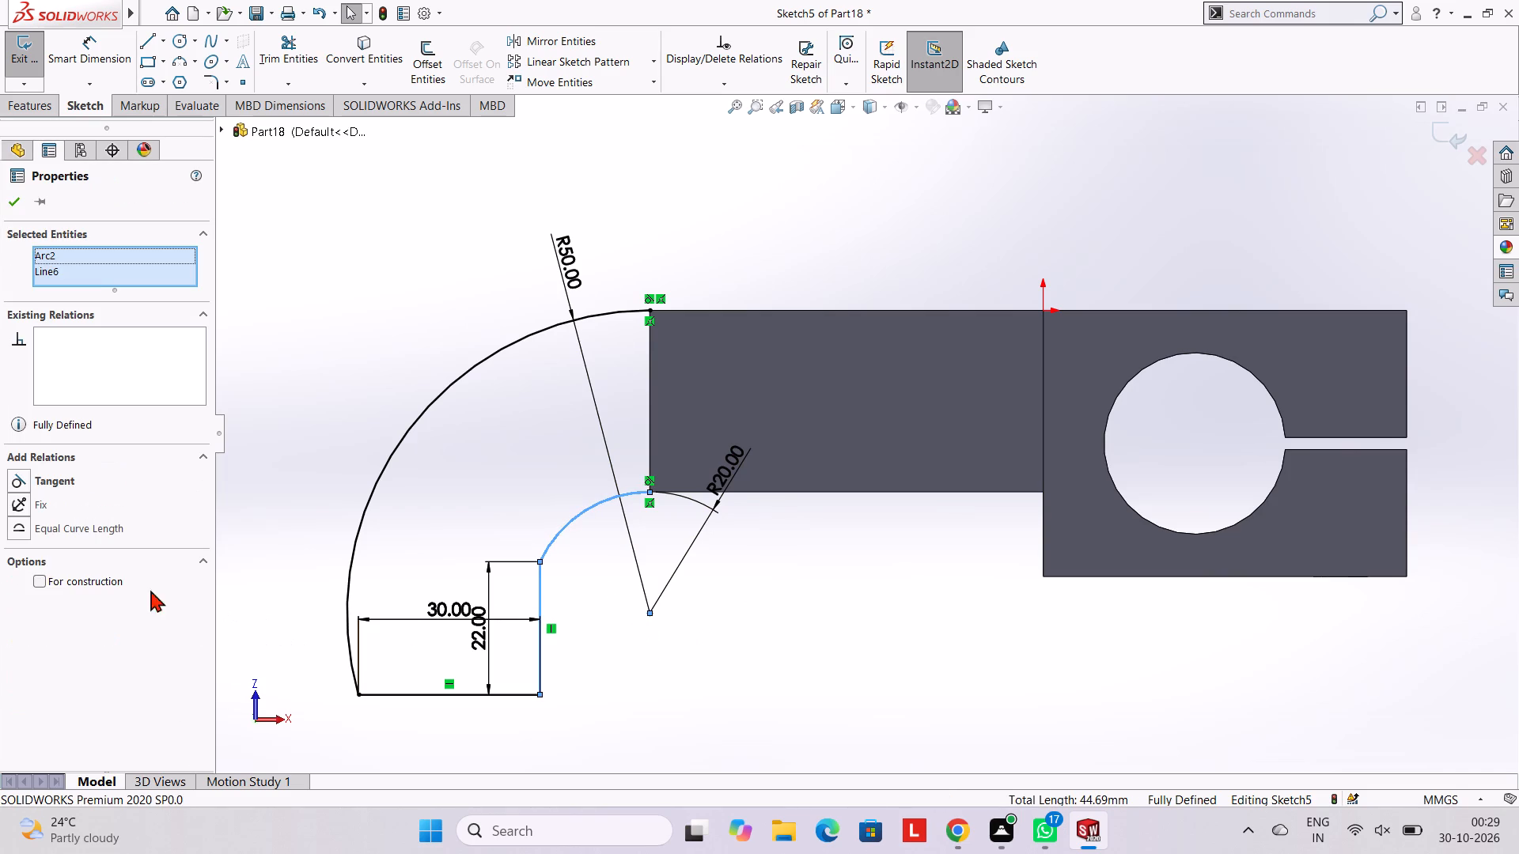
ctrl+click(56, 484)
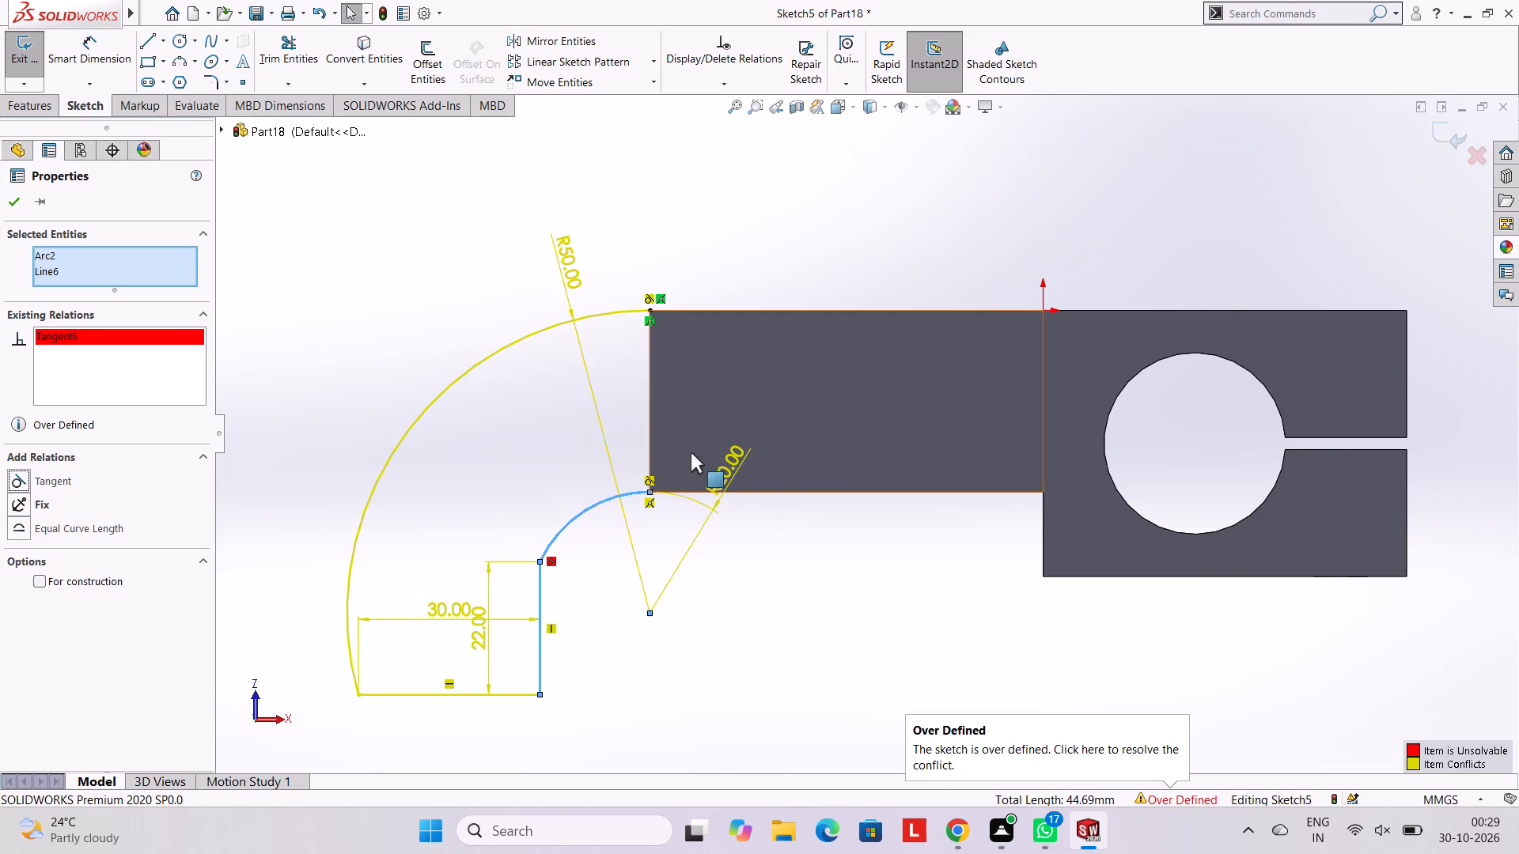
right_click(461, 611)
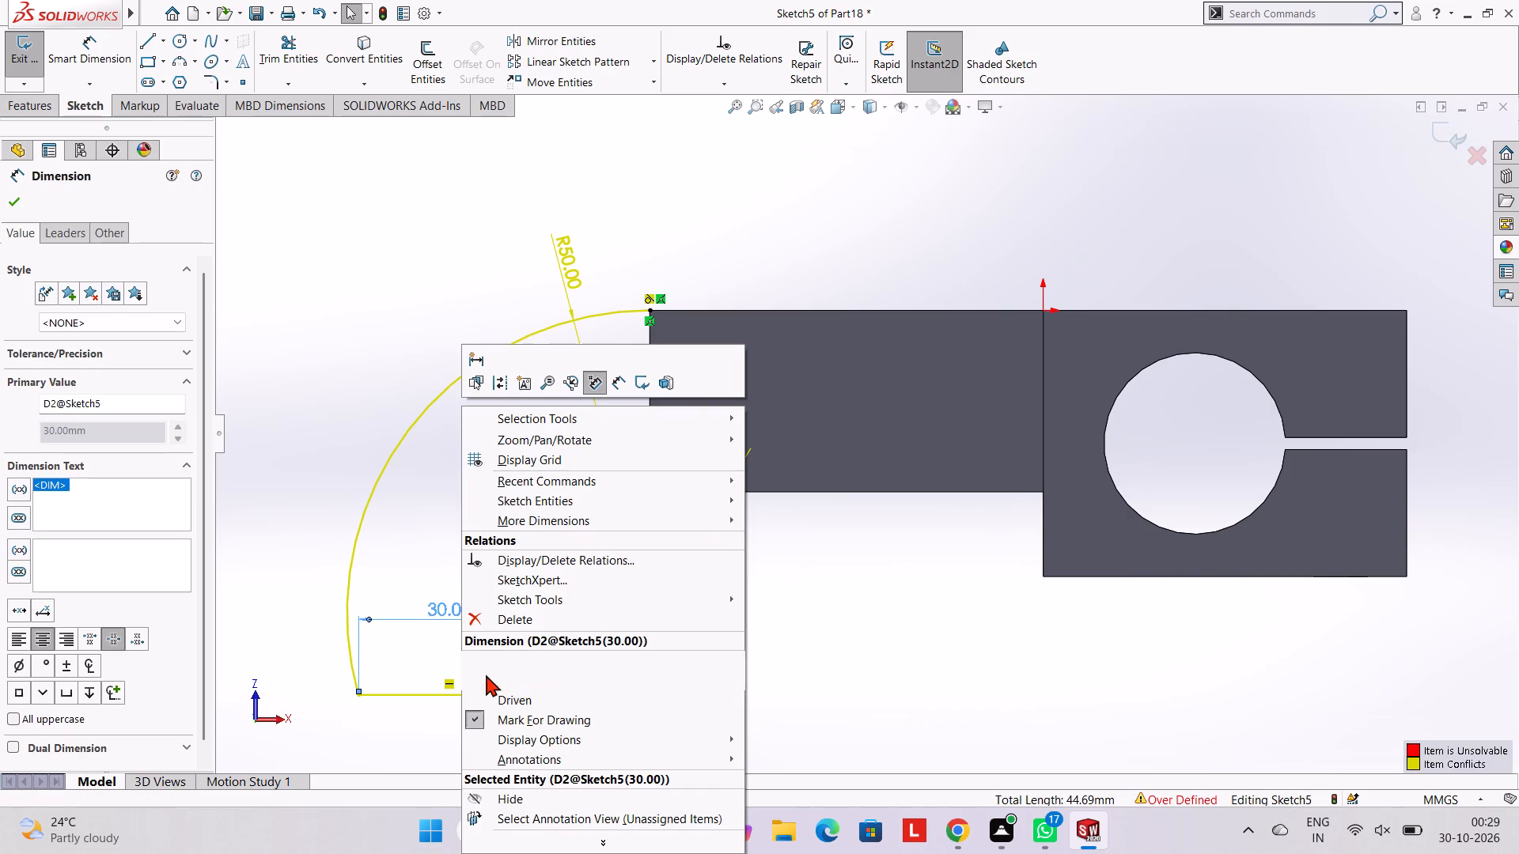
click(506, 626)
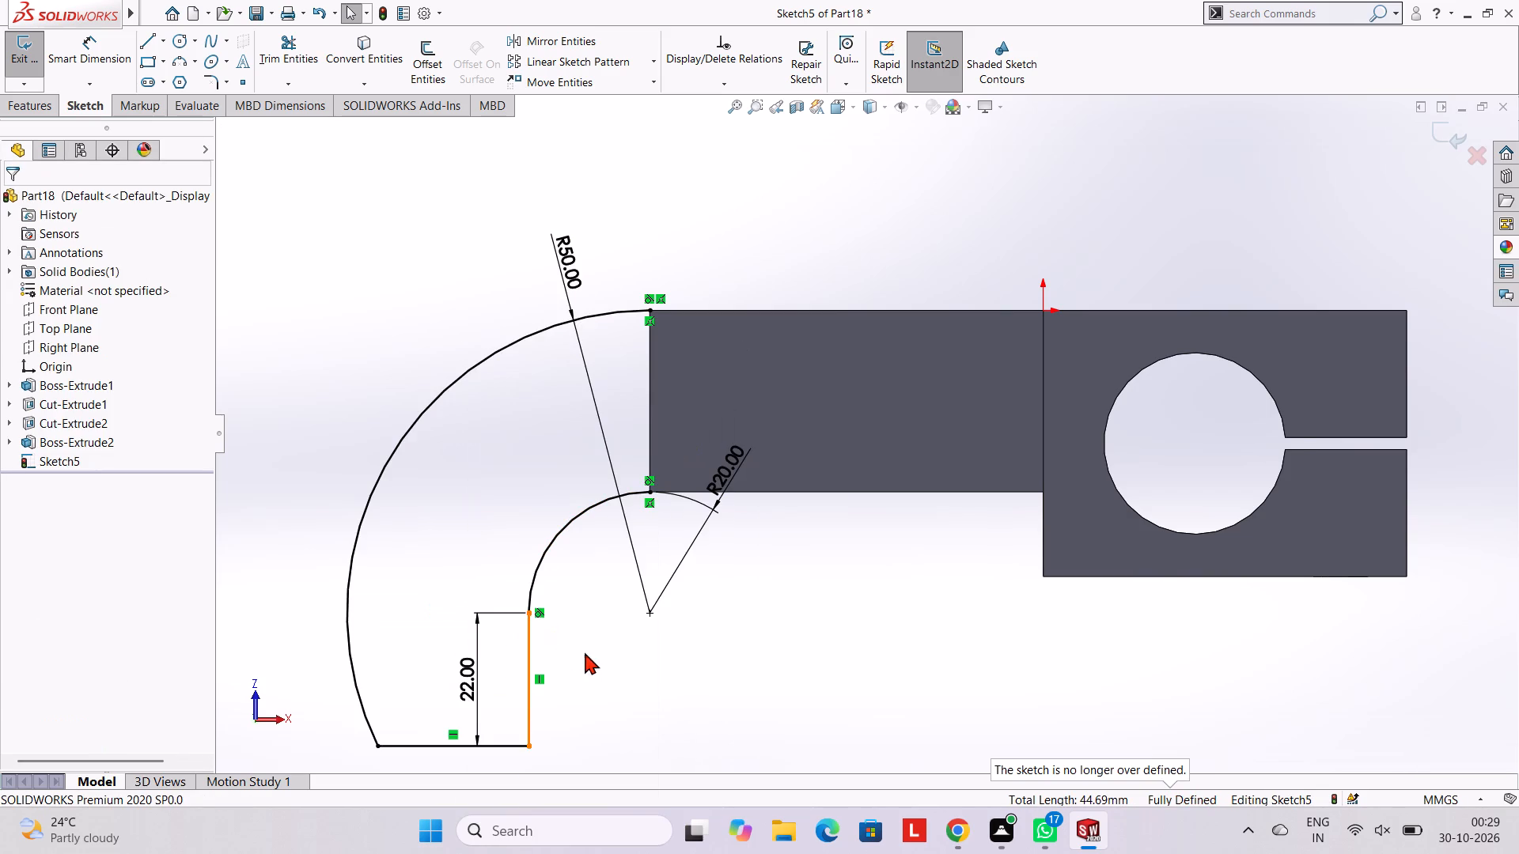
Undo the 30 mm dimension's deletion, both tangent relations of the 20 mm radius arc, and the arc itself.
scroll(589, 654, up, 2)
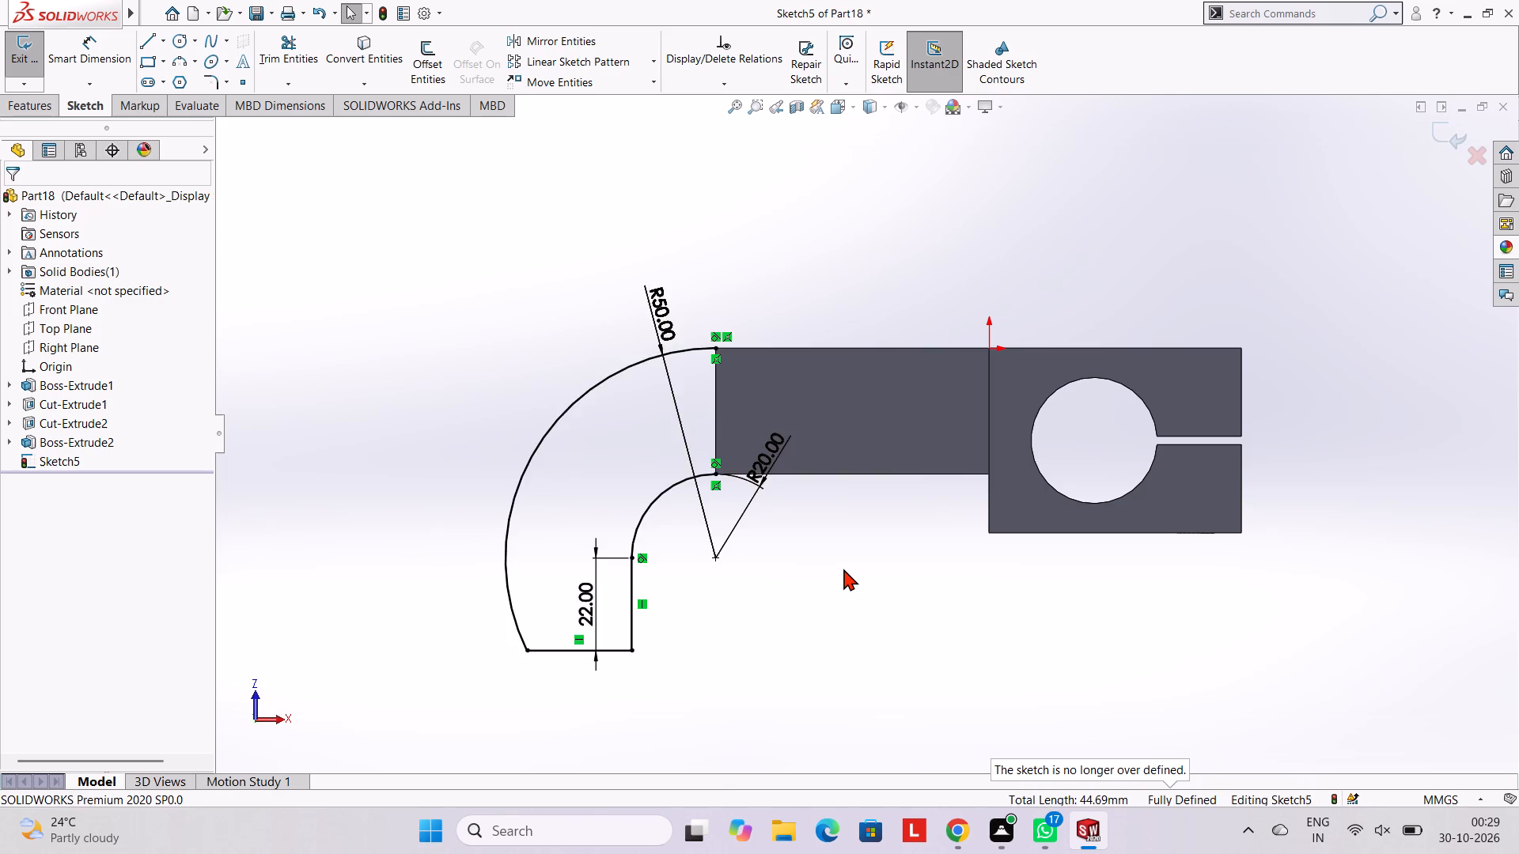
key(ctrl+z)
key(ctrl+z)
key(ctrl+z)
key(ctrl+z)
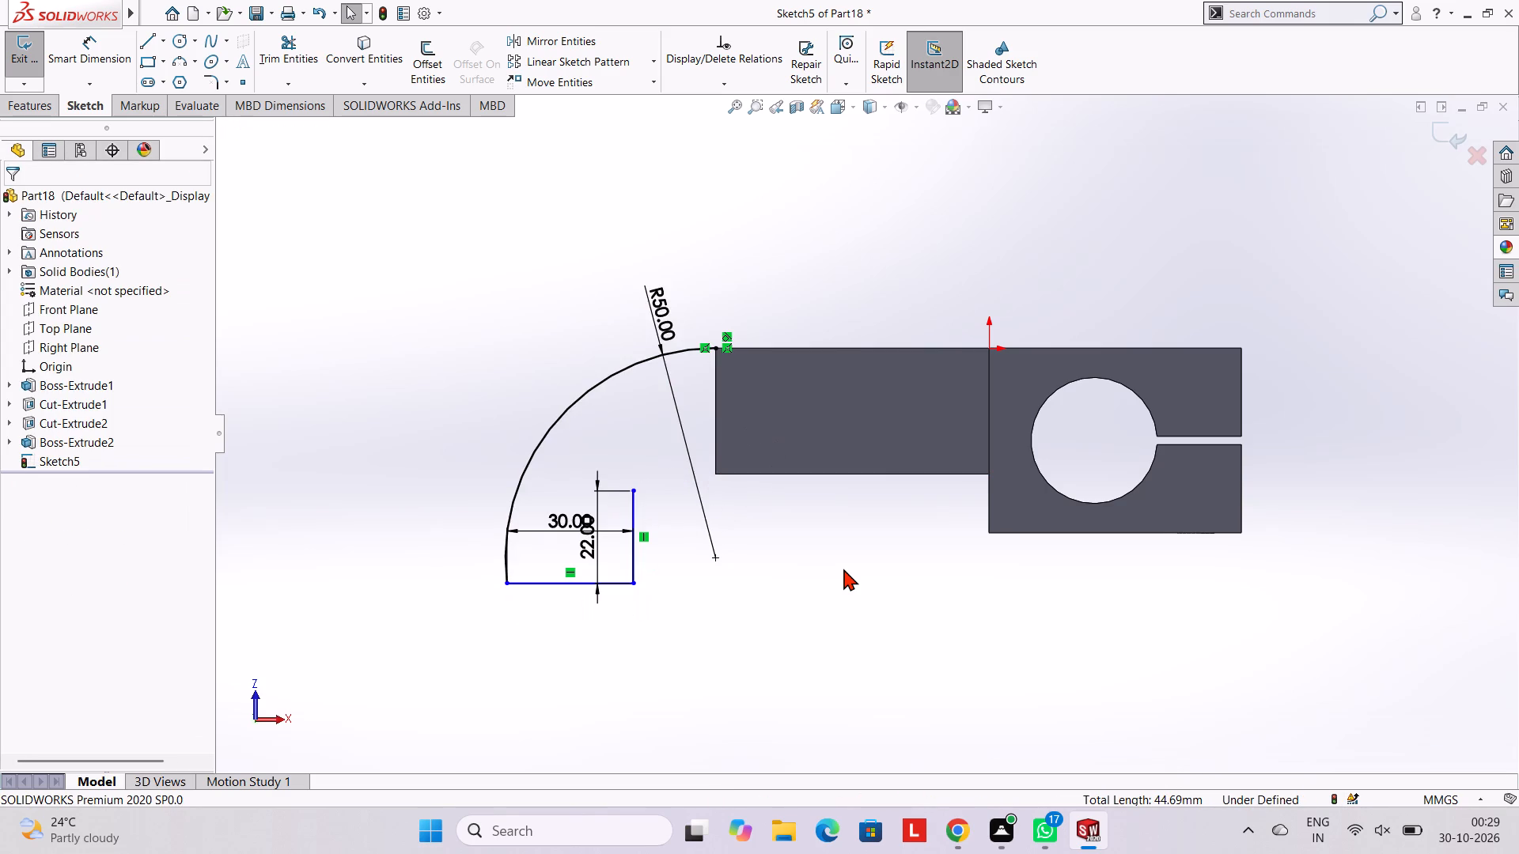
Trim away the 22 mm vertical line at the inner end of the 30 mm line.
scroll(676, 505, down, 1)
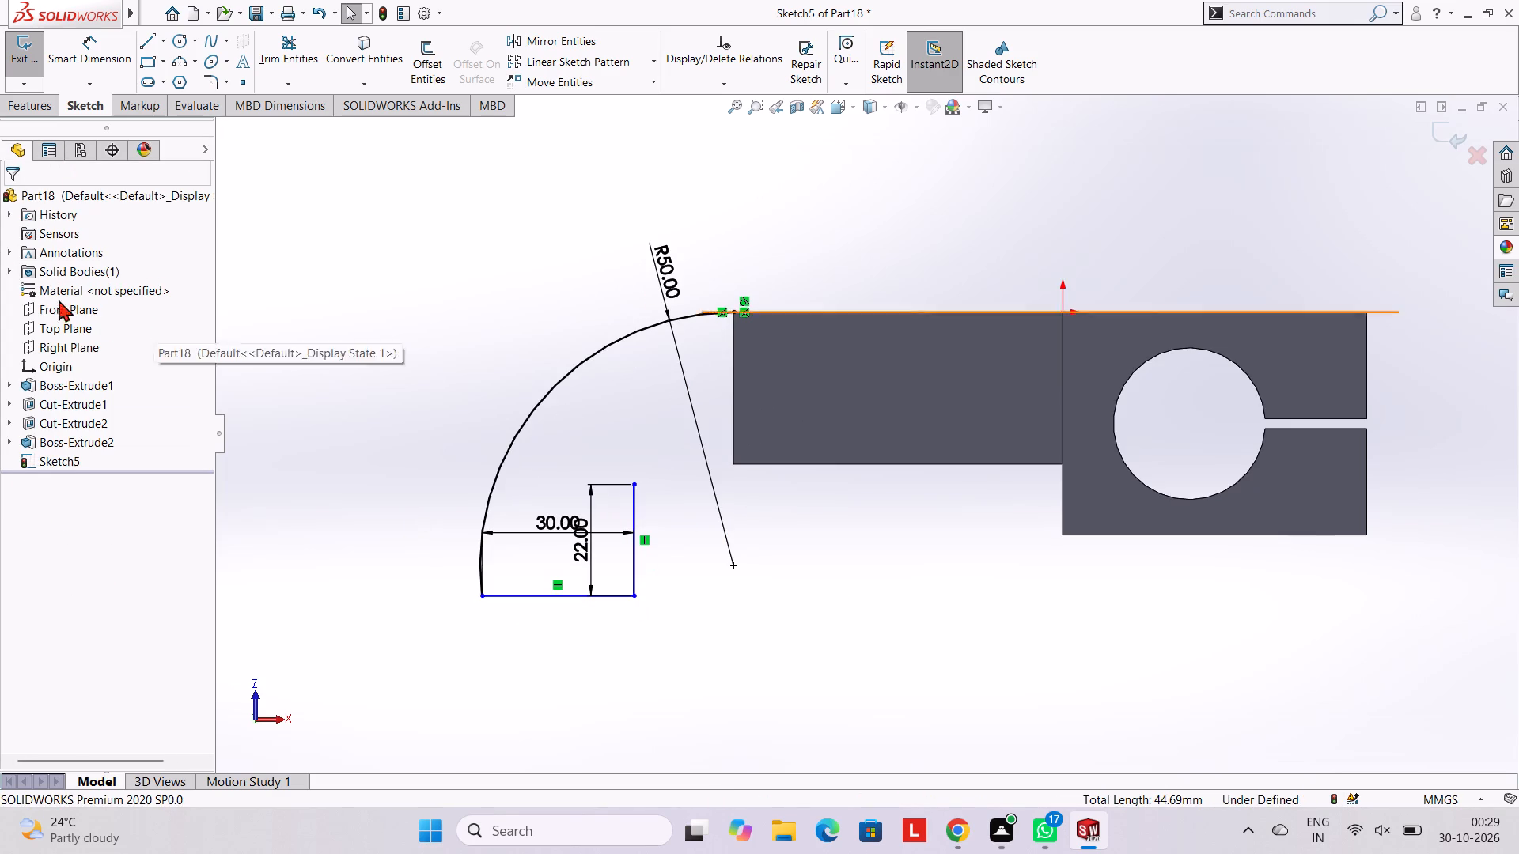
click(294, 59)
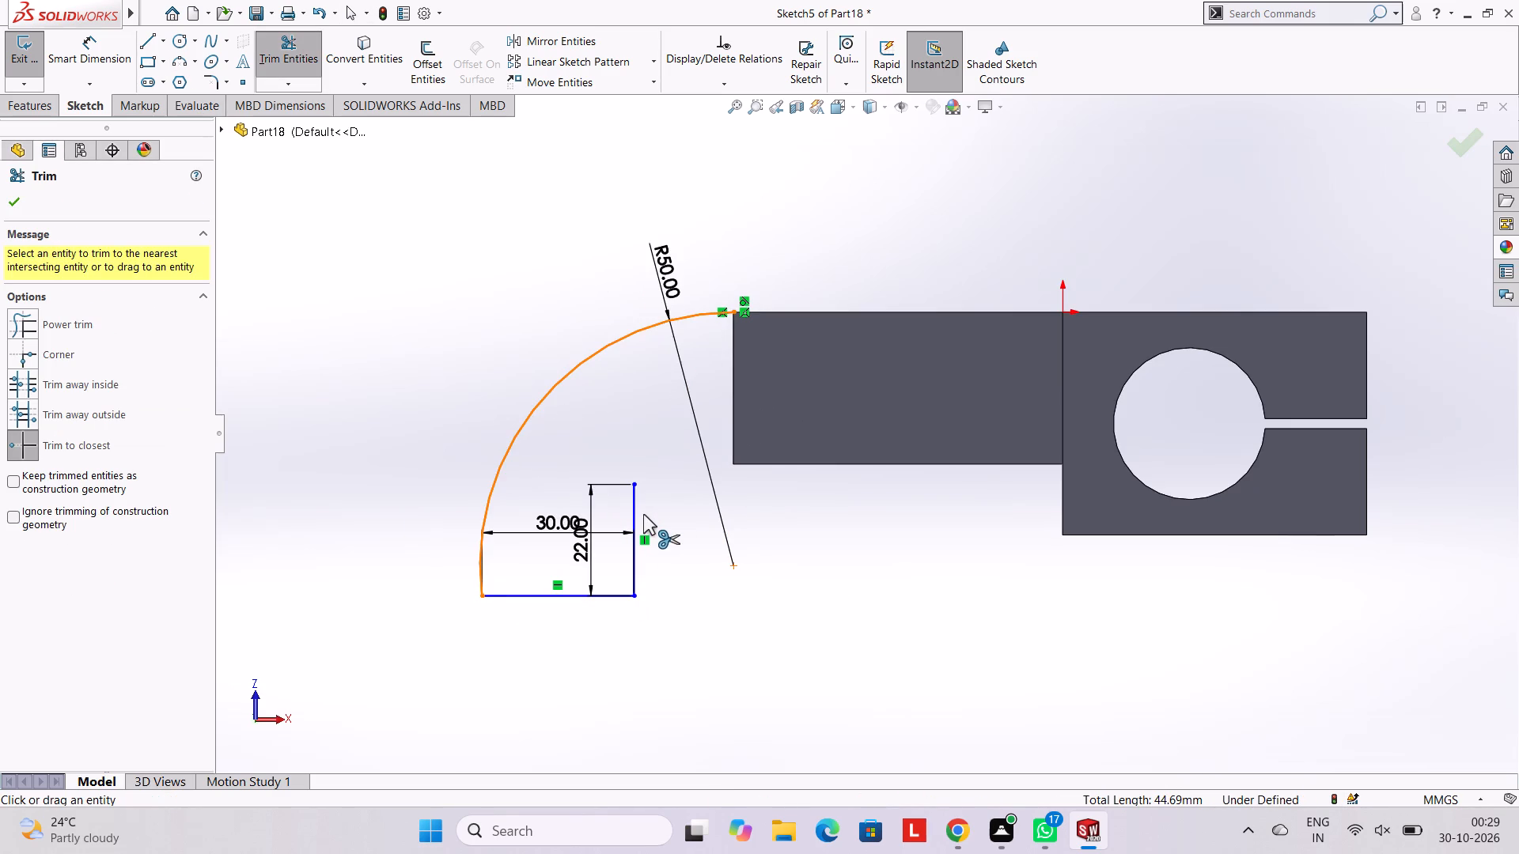
click(637, 514)
Sketch a 12 mm vertical line upward from the inner end of the 30 mm line.
click(148, 40)
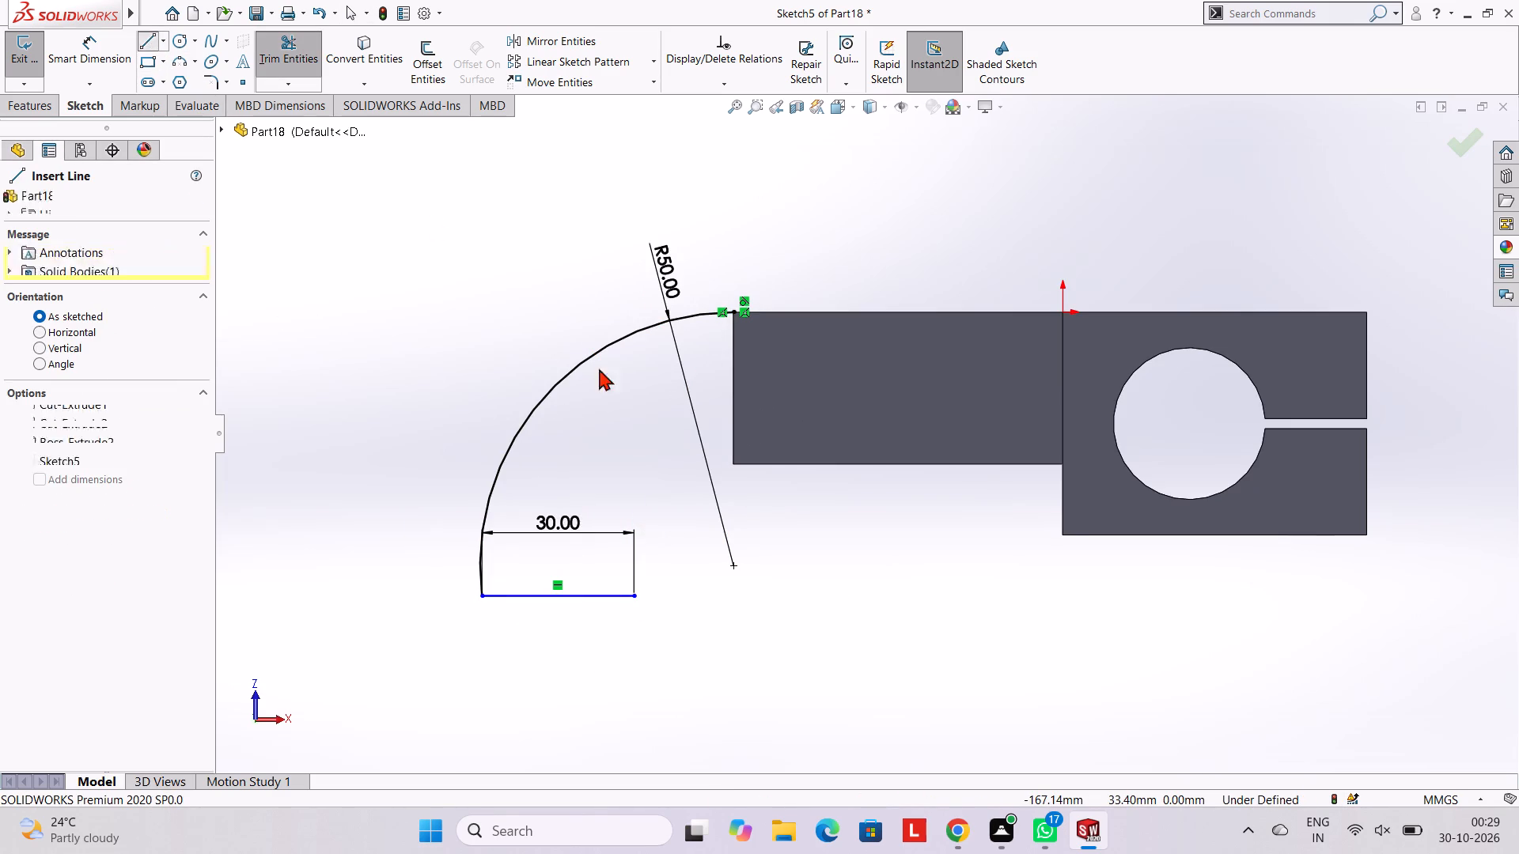
click(637, 596)
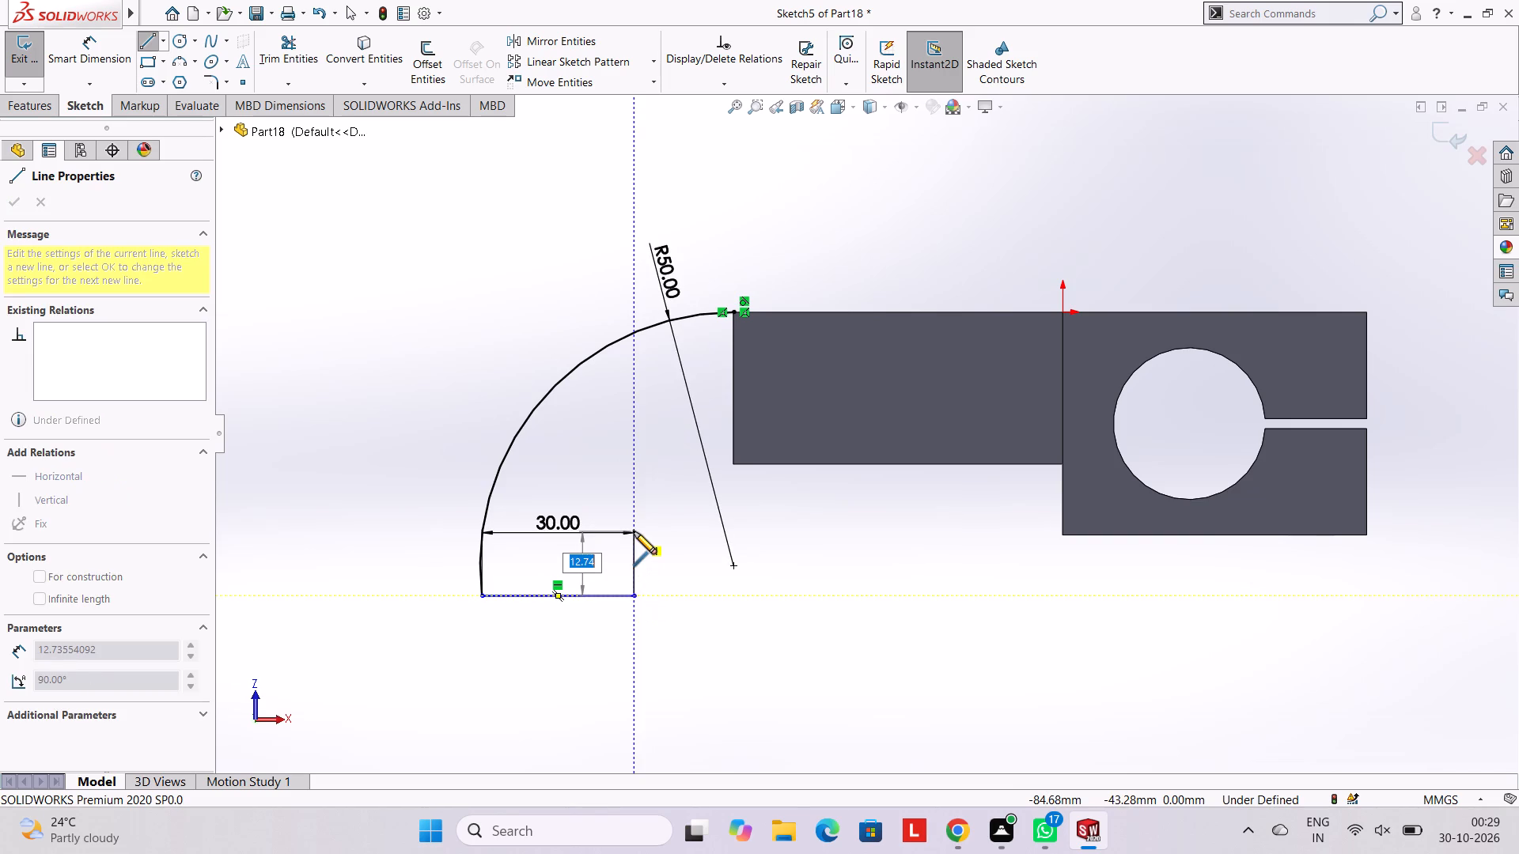
text(12)
key(Return)
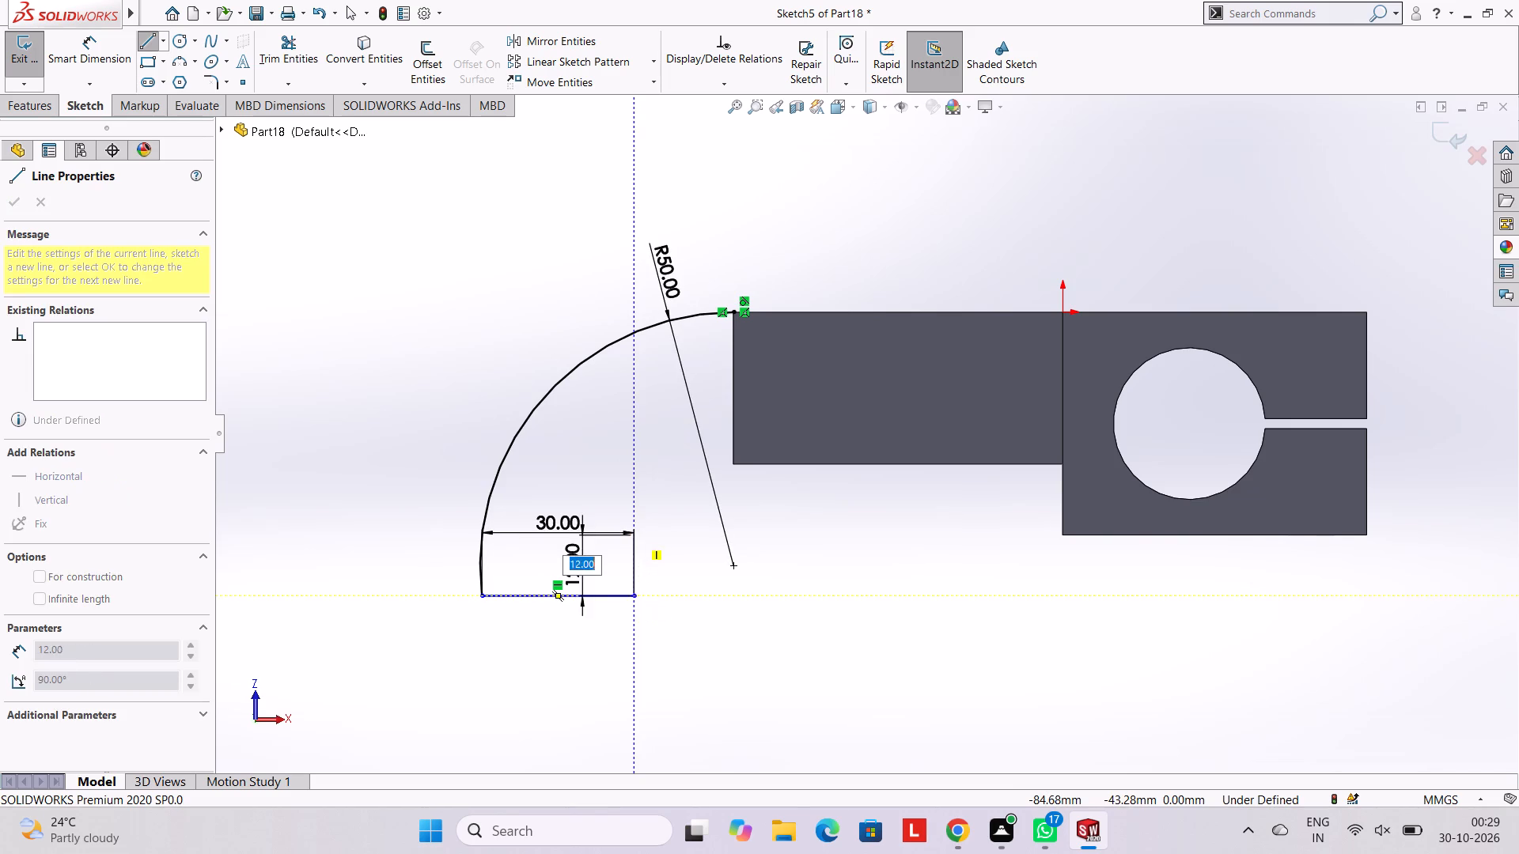
key(Escape)
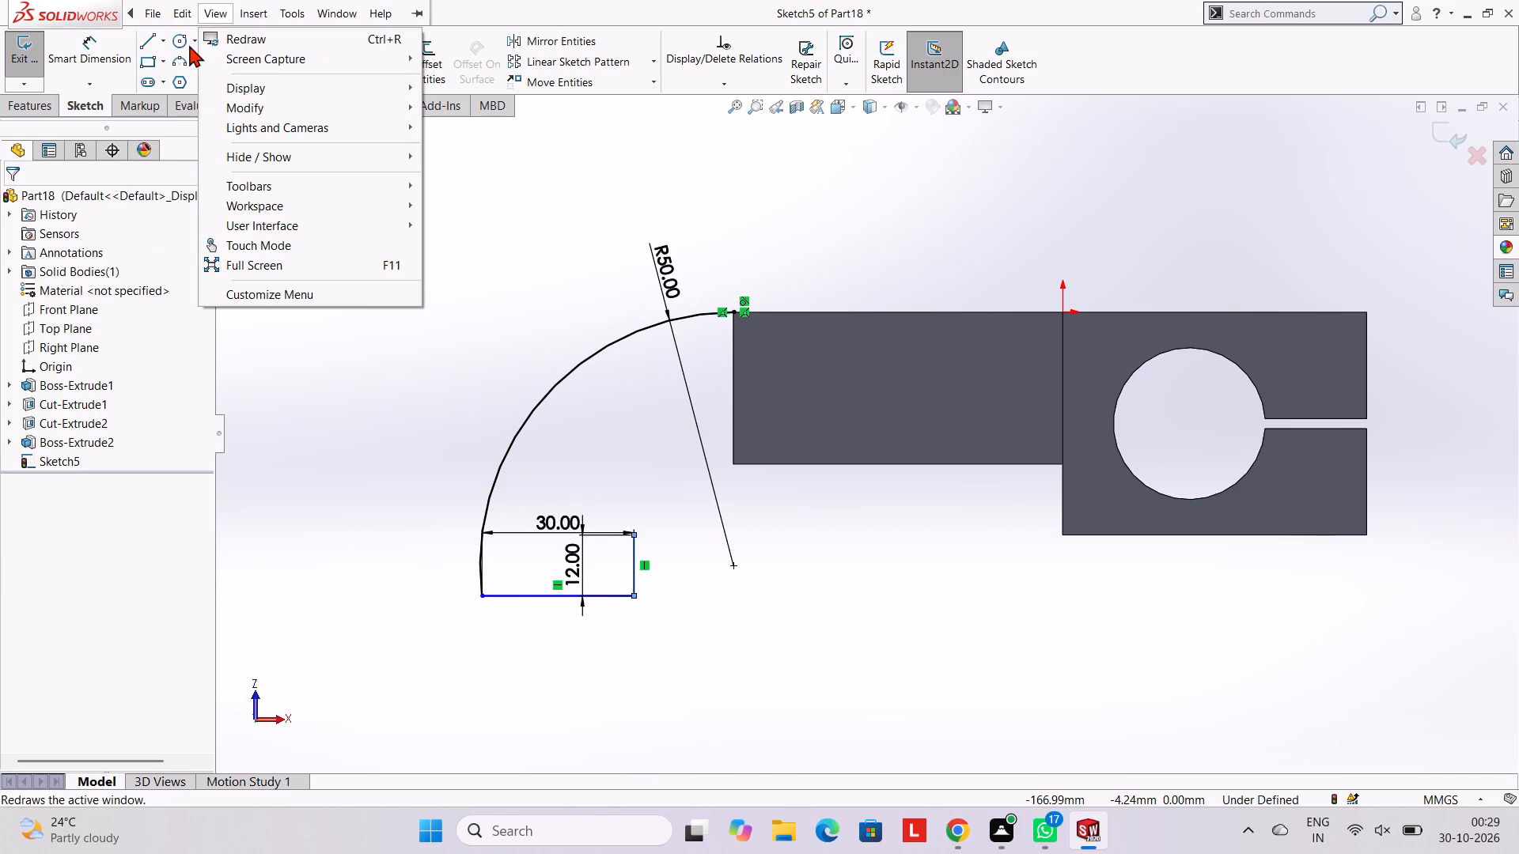
Sketch a 20 mm radius arc from the top of the 12 mm line to the lower corner of the arm's free end.
click(176, 61)
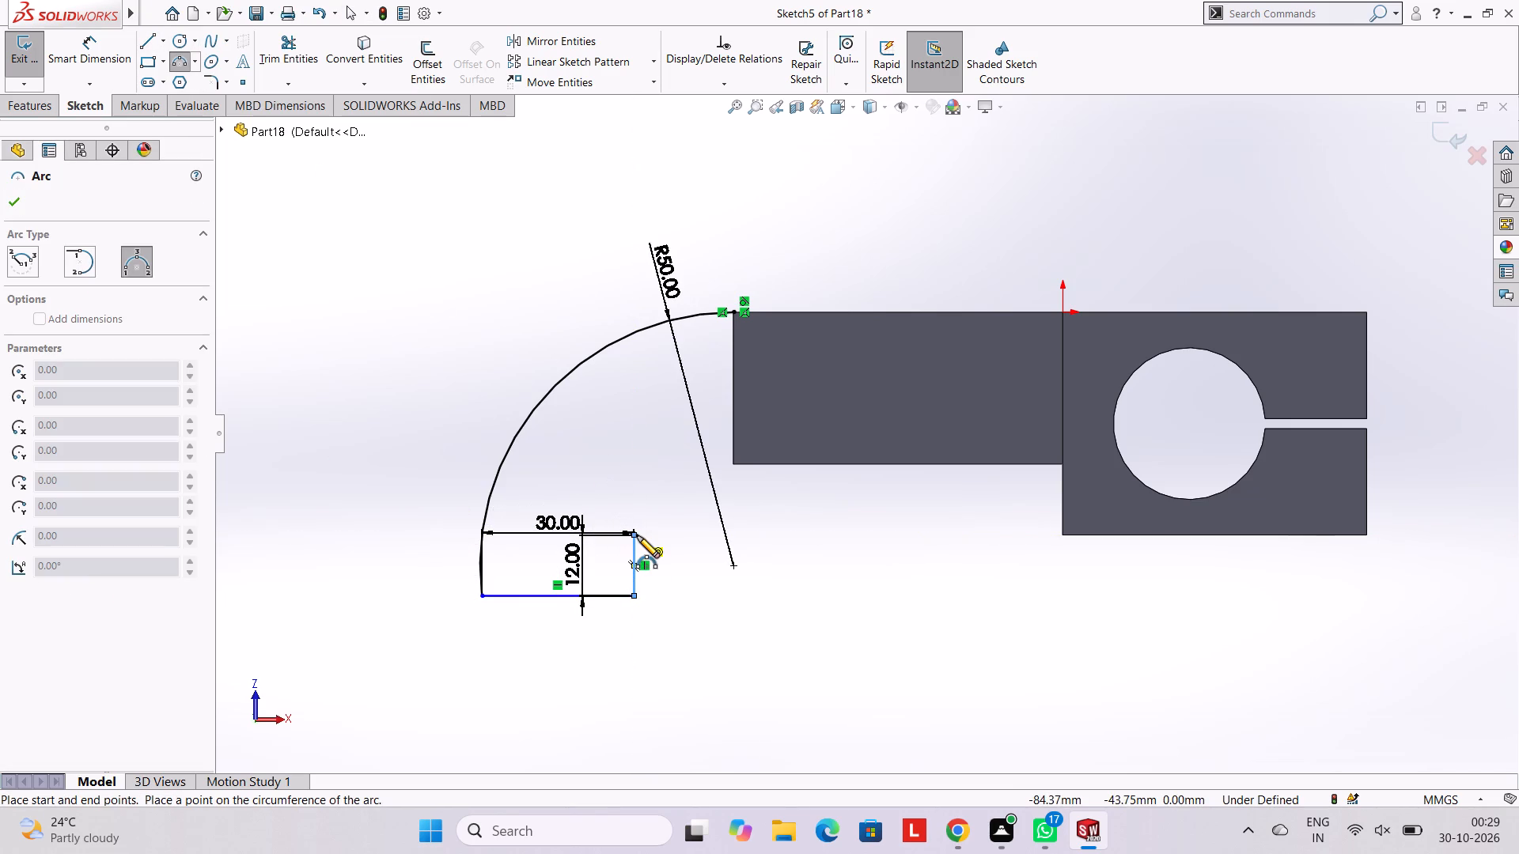
click(633, 534)
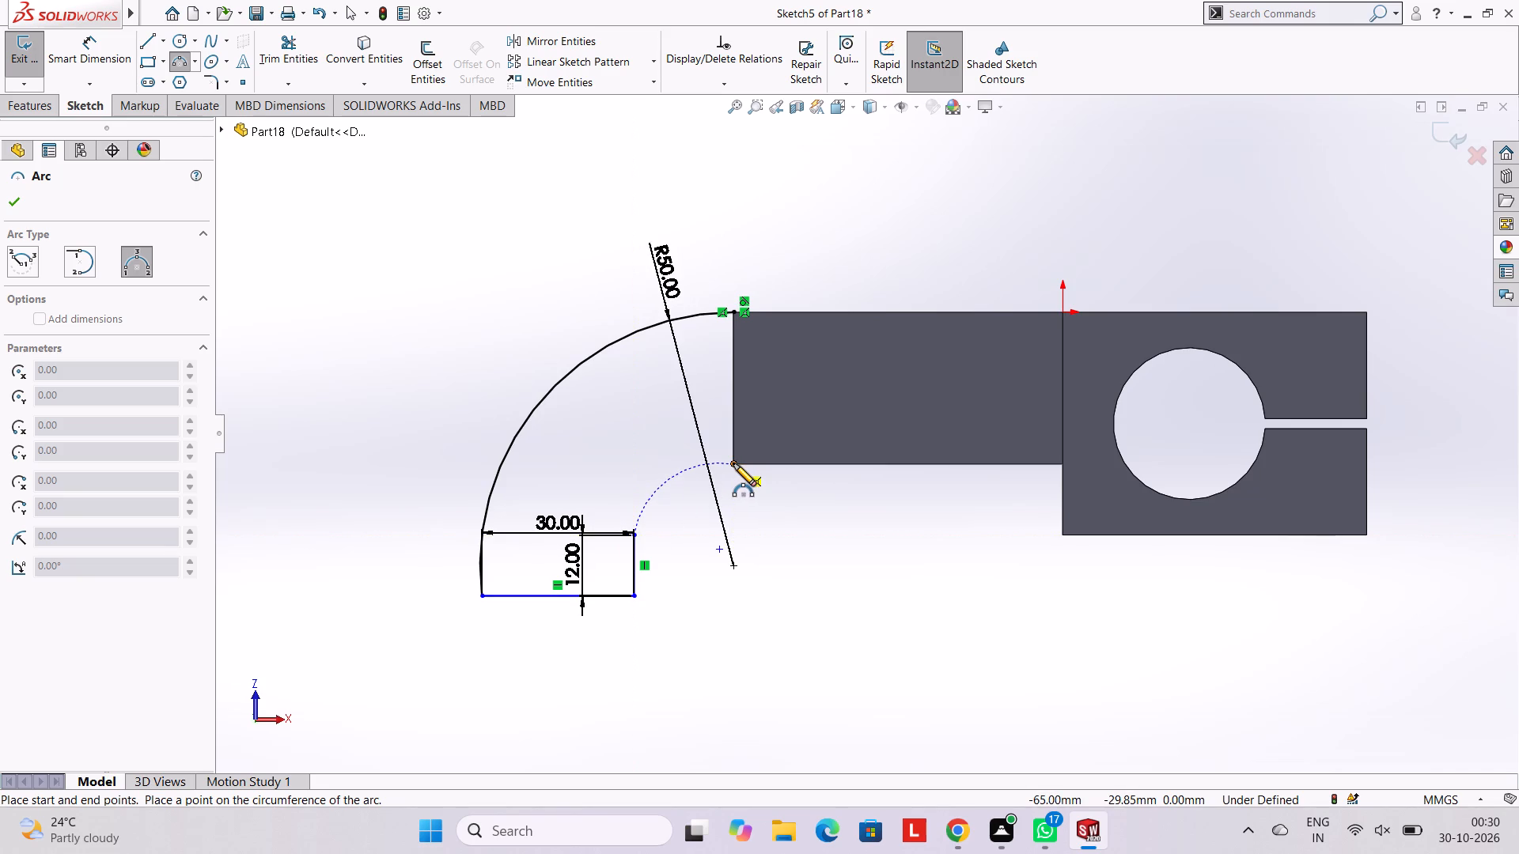
click(733, 463)
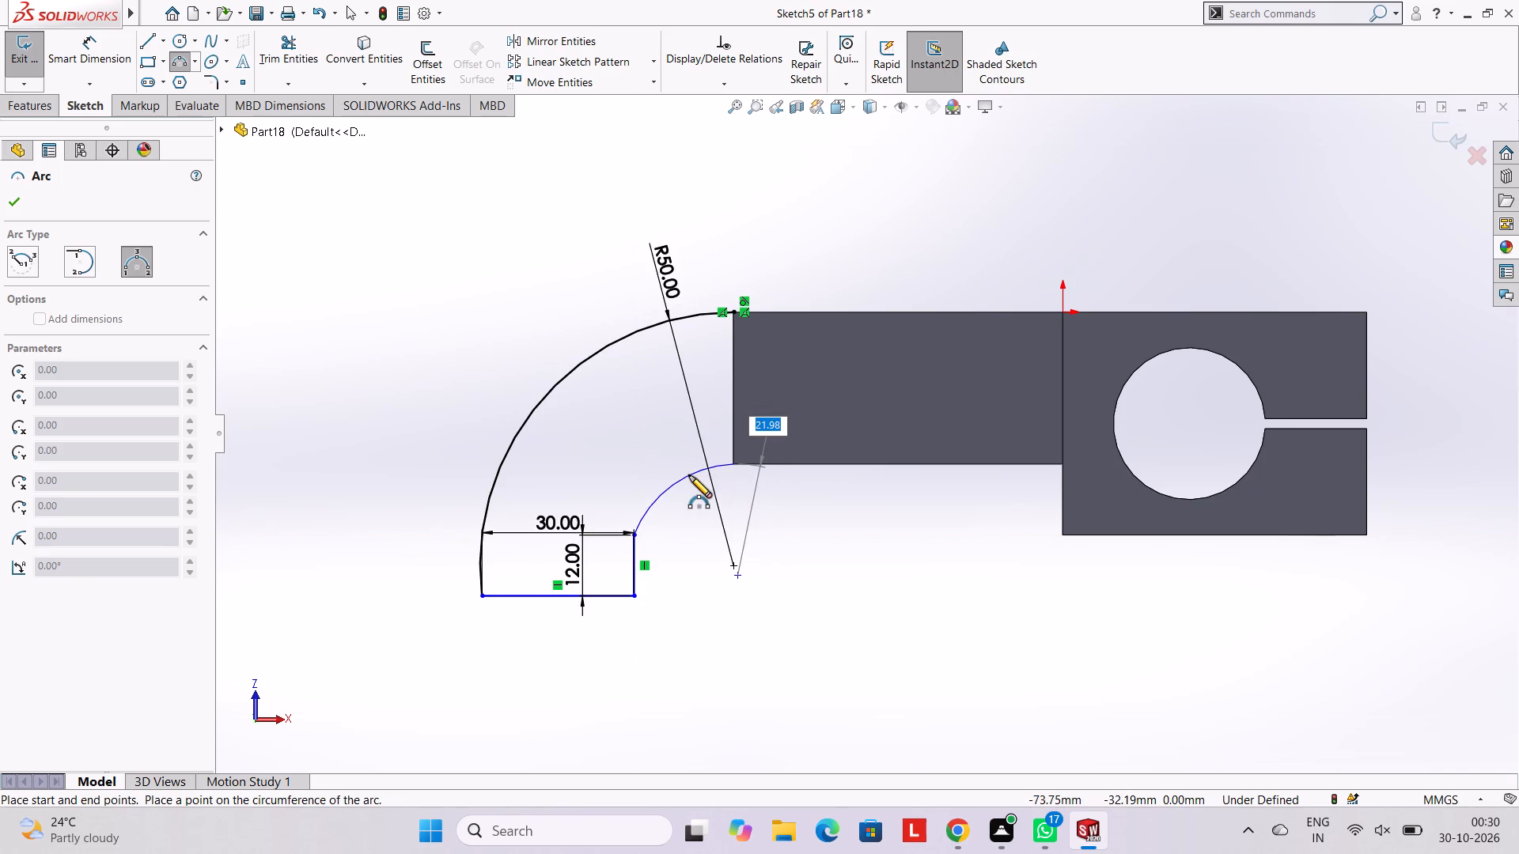
text(20)
key(Return)
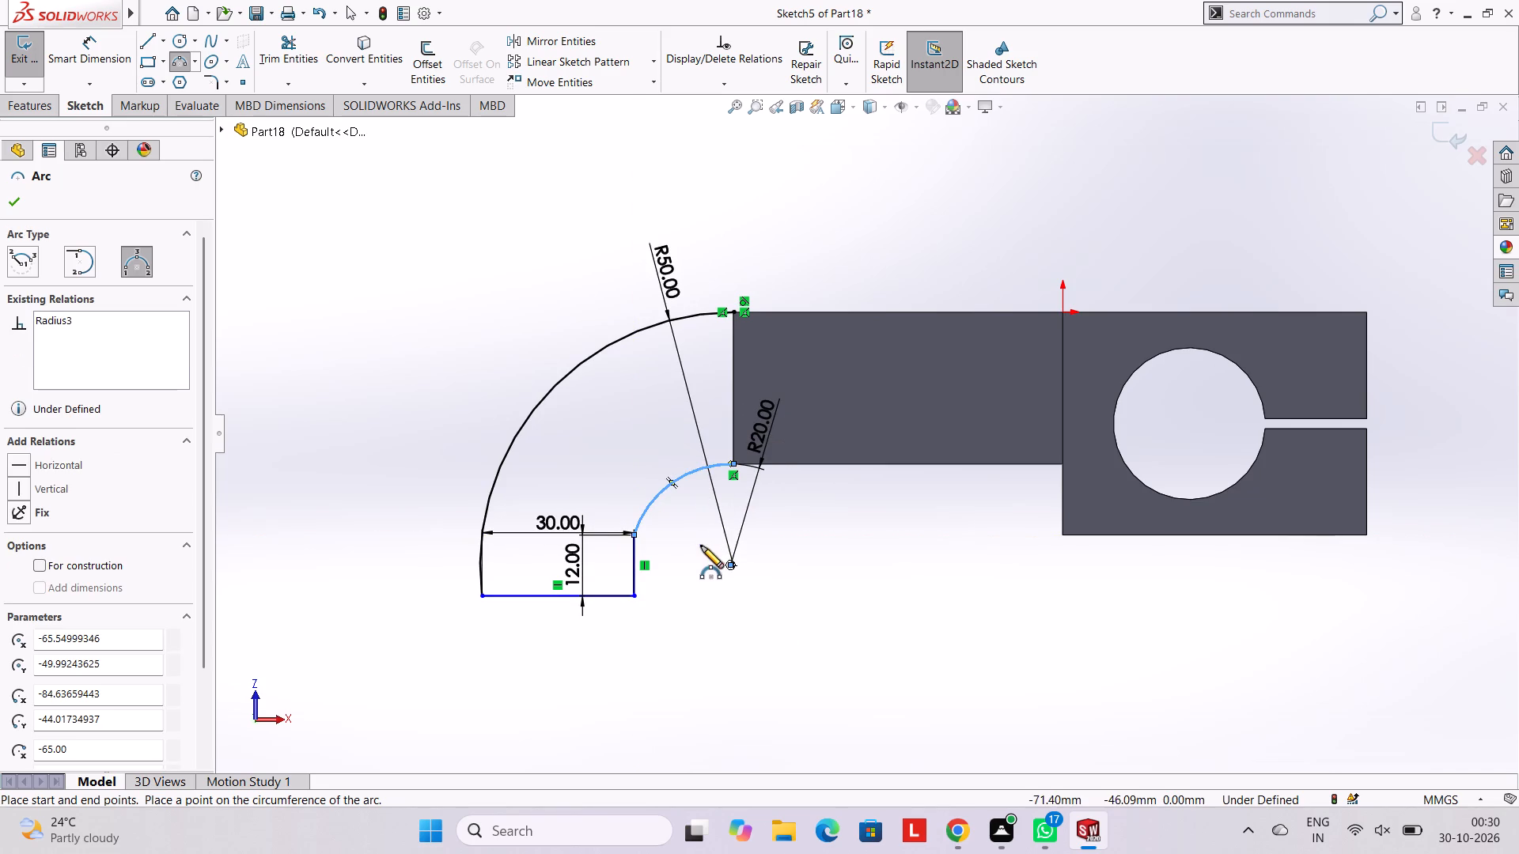
key(Escape)
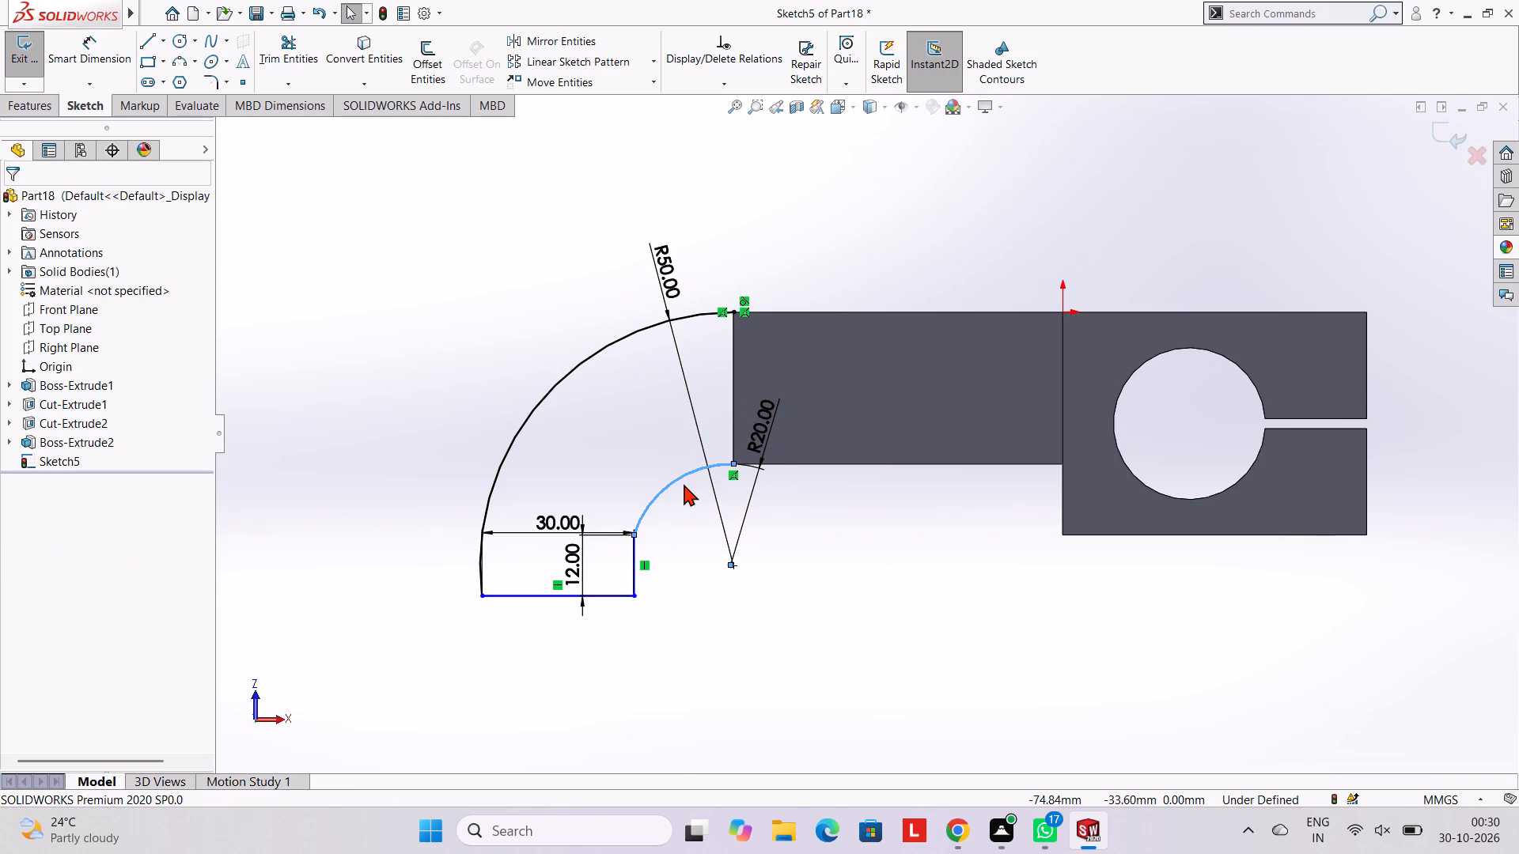
key(Escape)
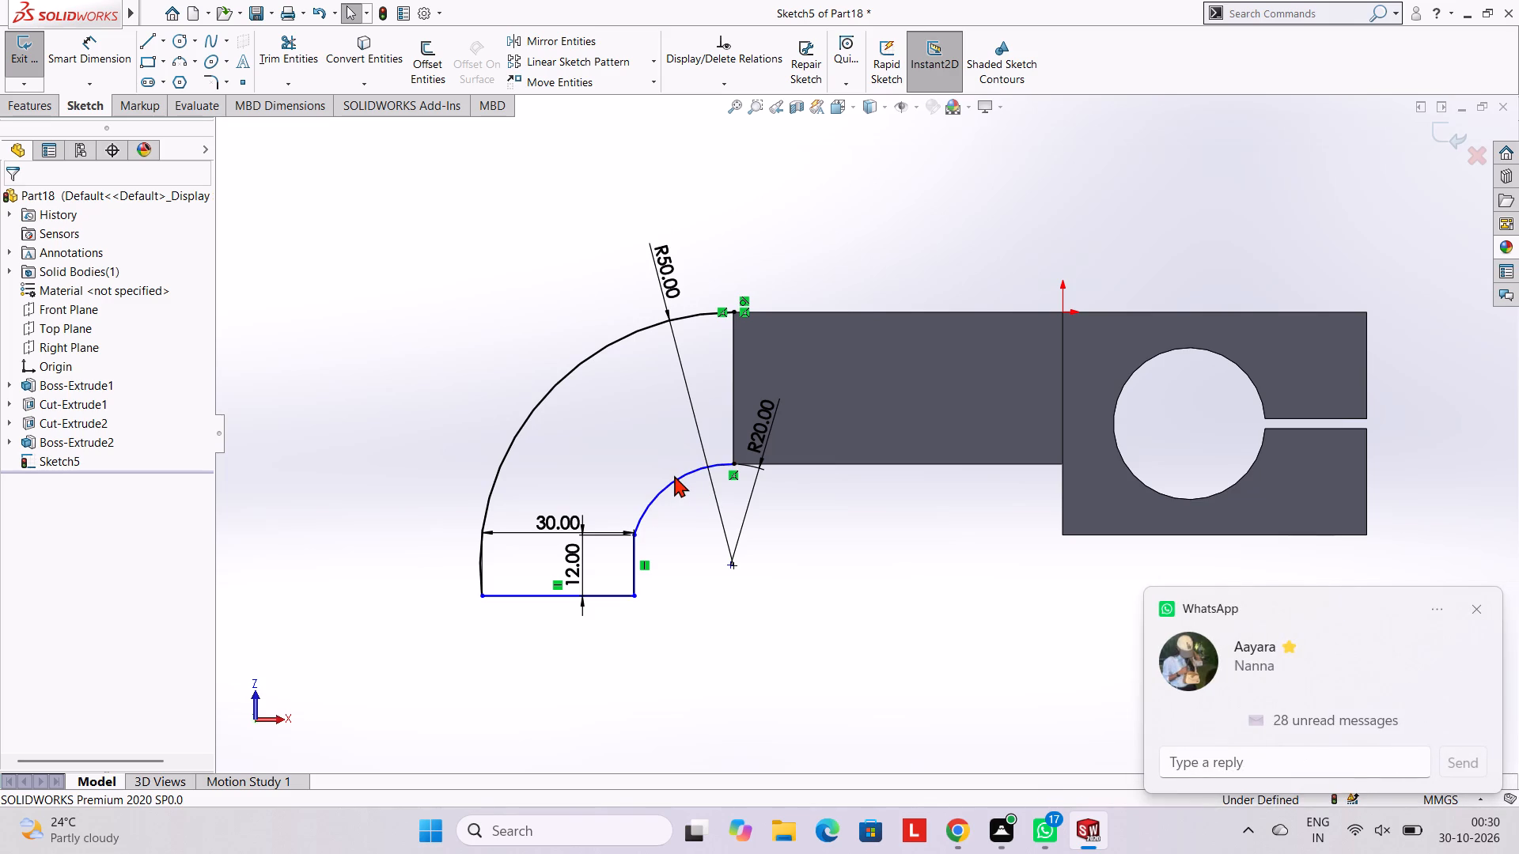
Make the 20 mm radius arc tangent to the arm's lower edge.
click(678, 480)
ctrl+click(775, 465)
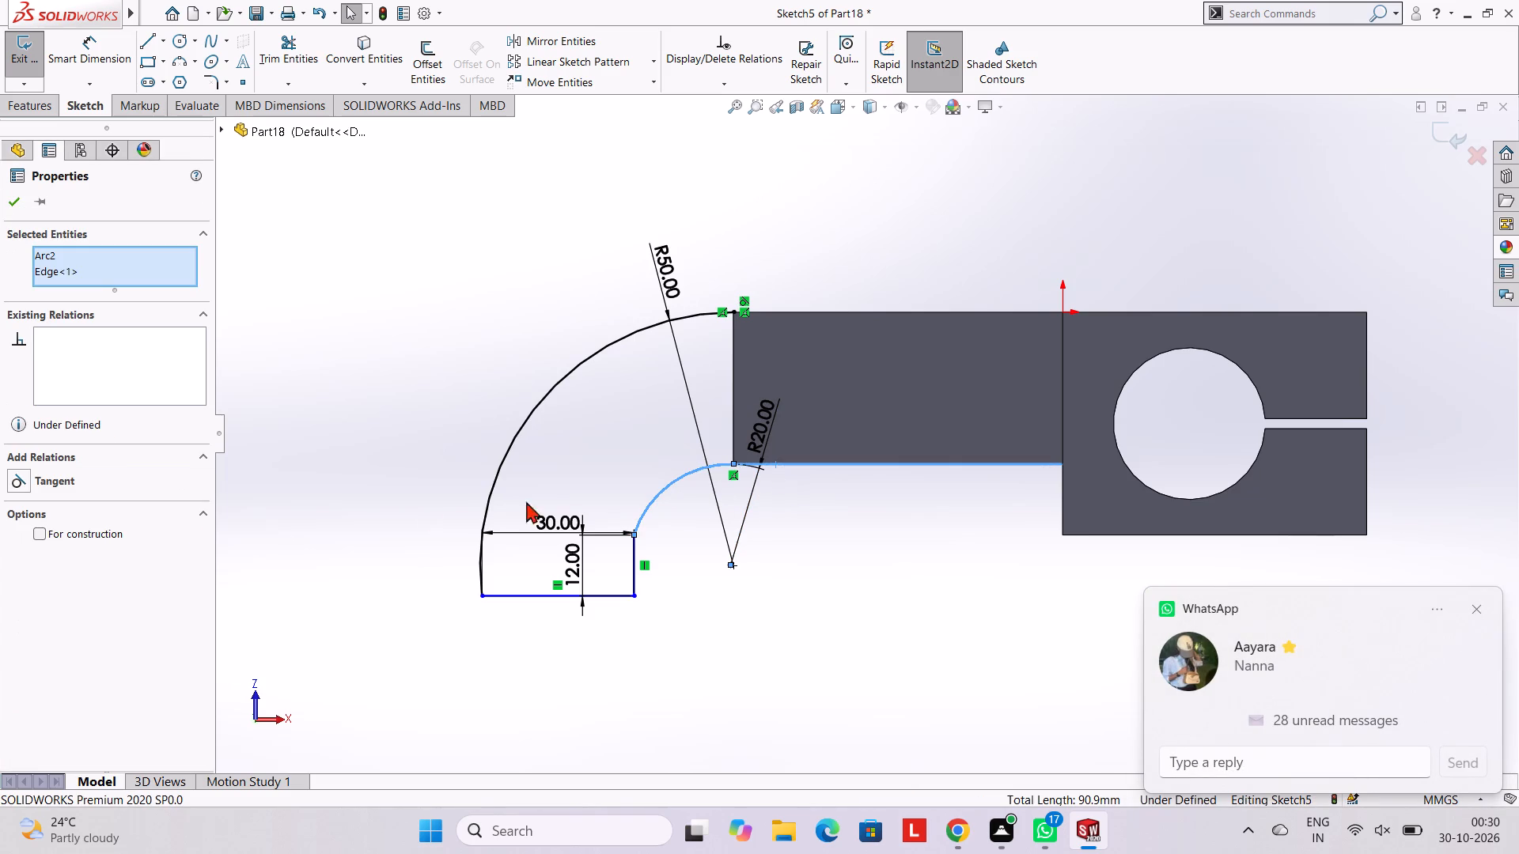
ctrl+click(65, 478)
key(Escape)
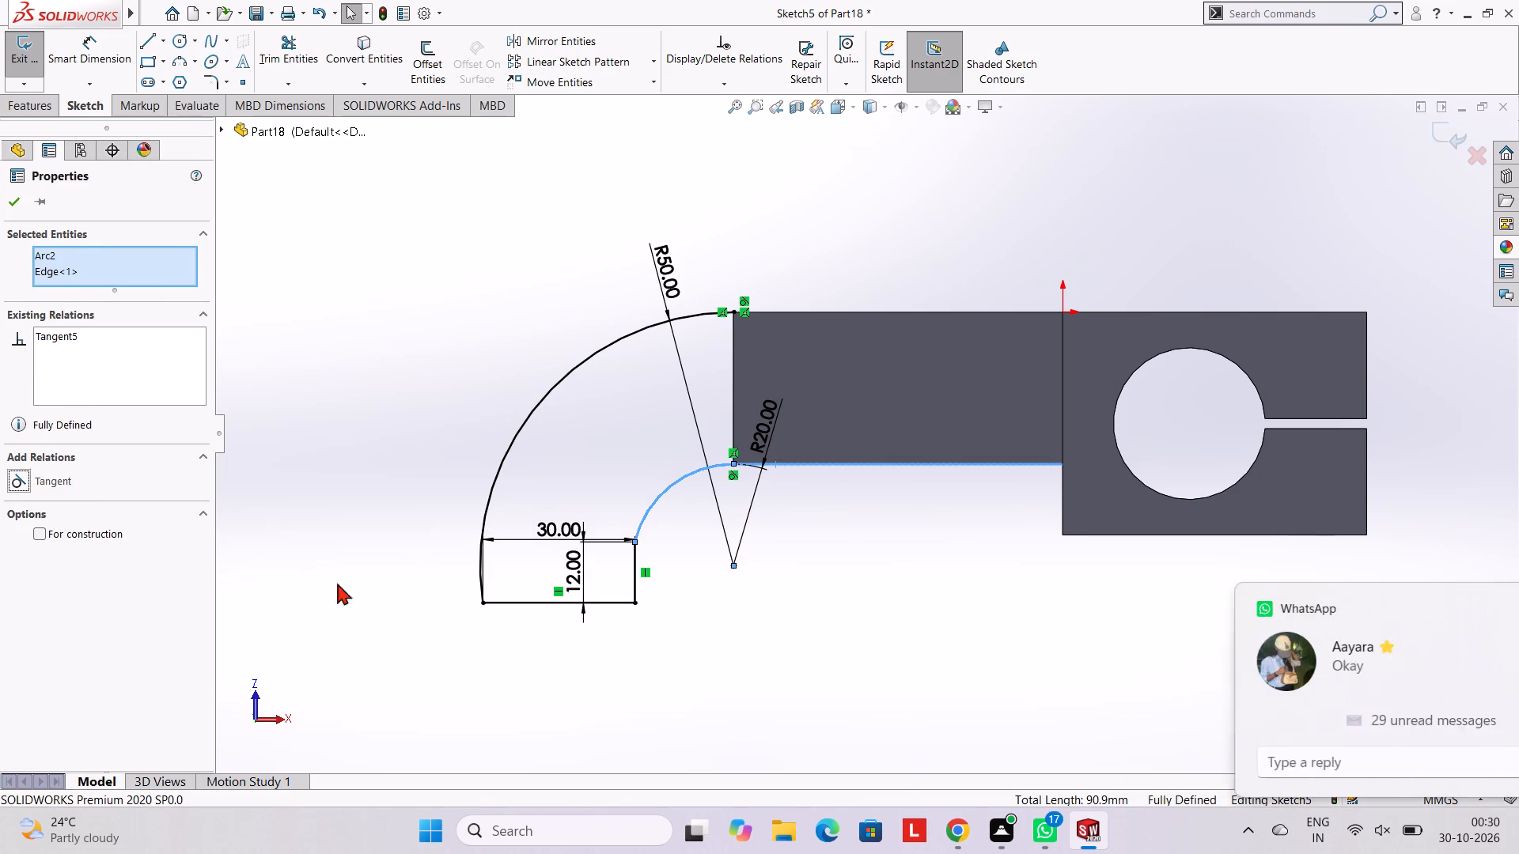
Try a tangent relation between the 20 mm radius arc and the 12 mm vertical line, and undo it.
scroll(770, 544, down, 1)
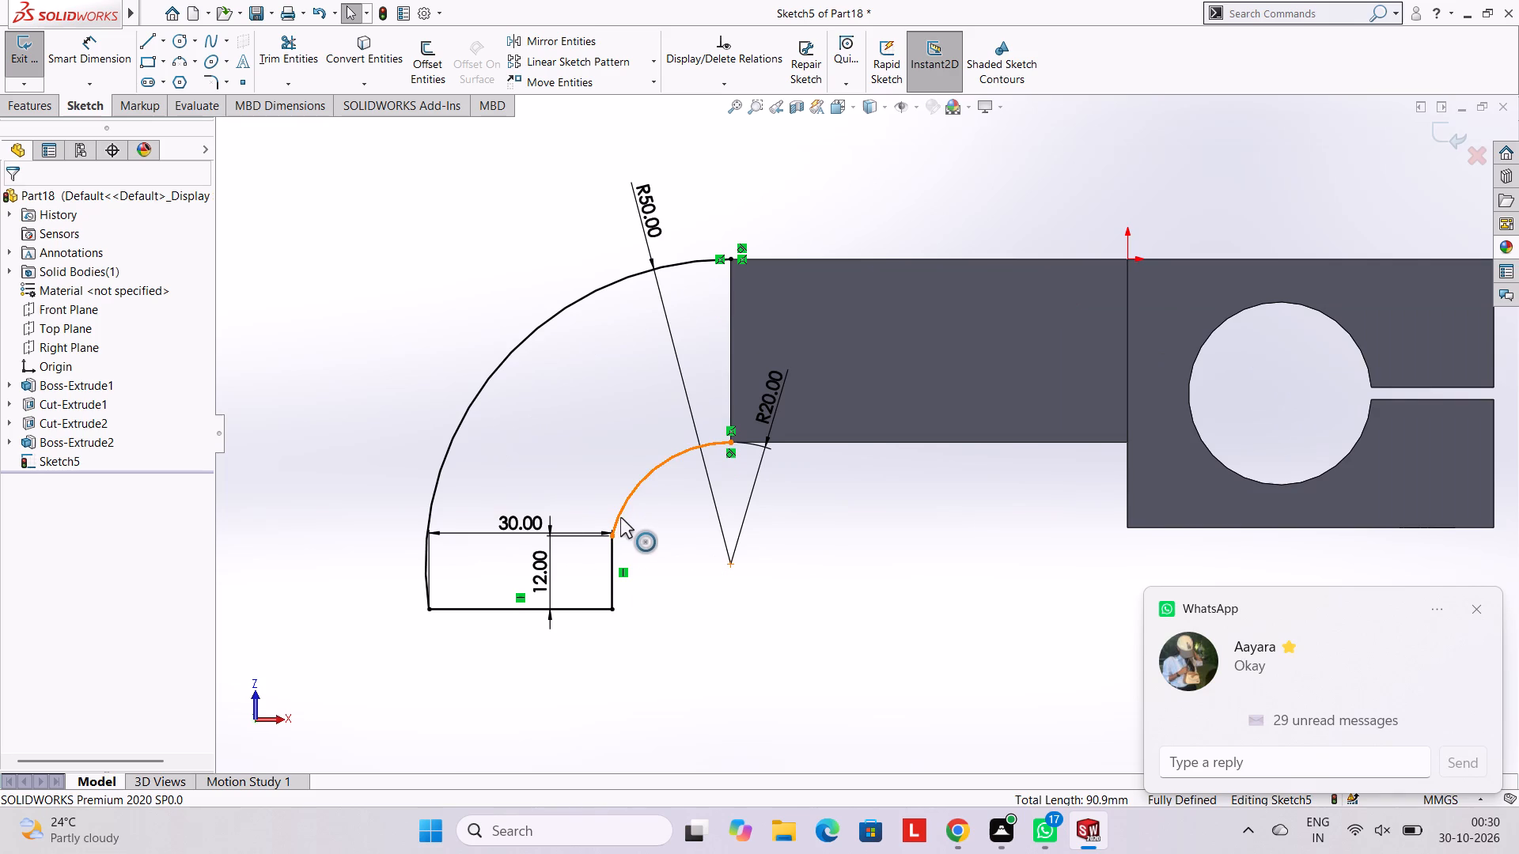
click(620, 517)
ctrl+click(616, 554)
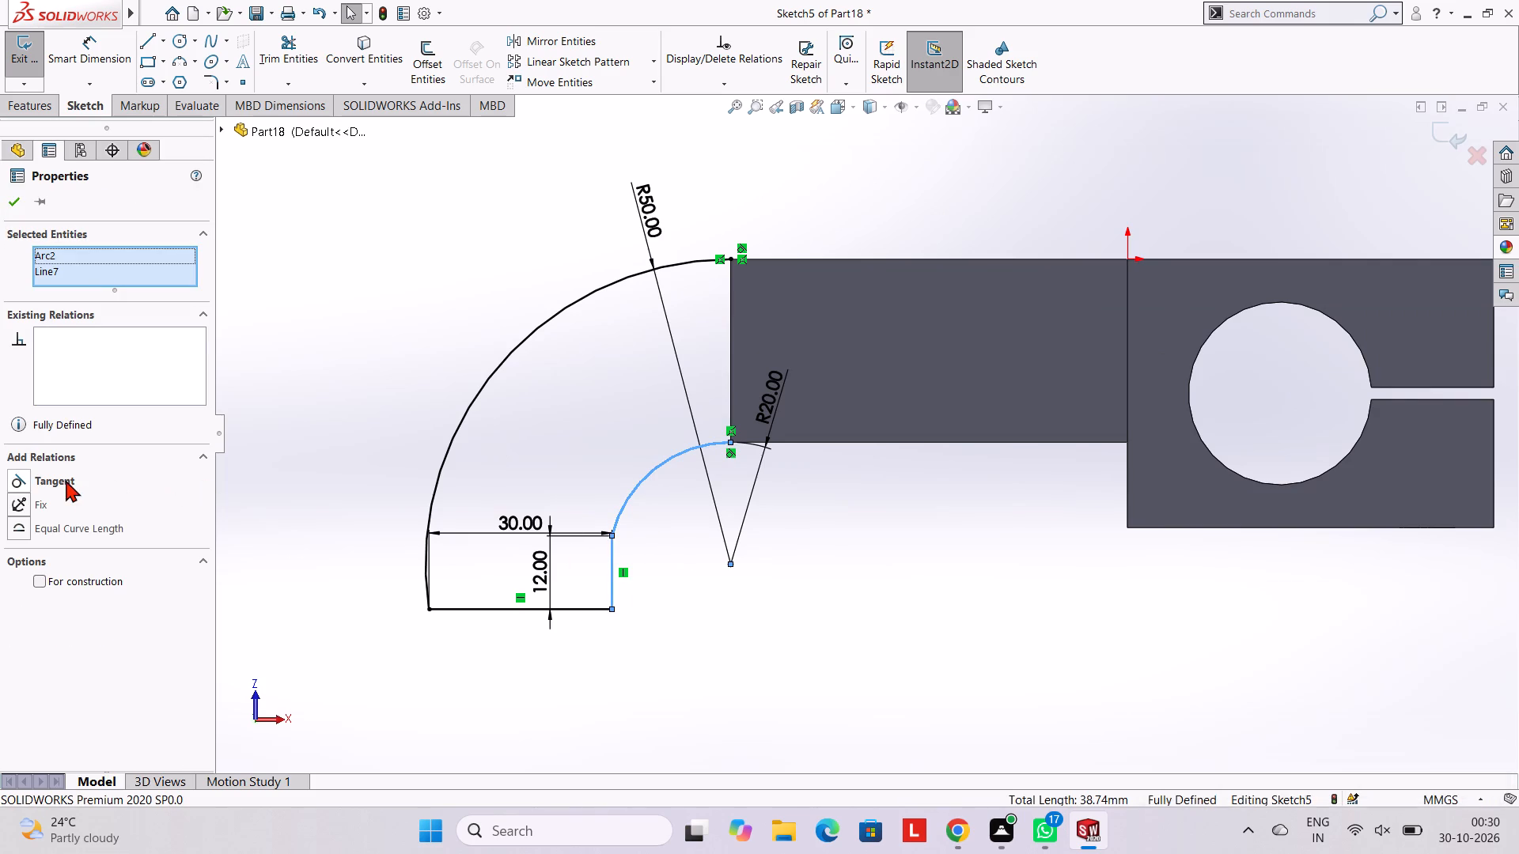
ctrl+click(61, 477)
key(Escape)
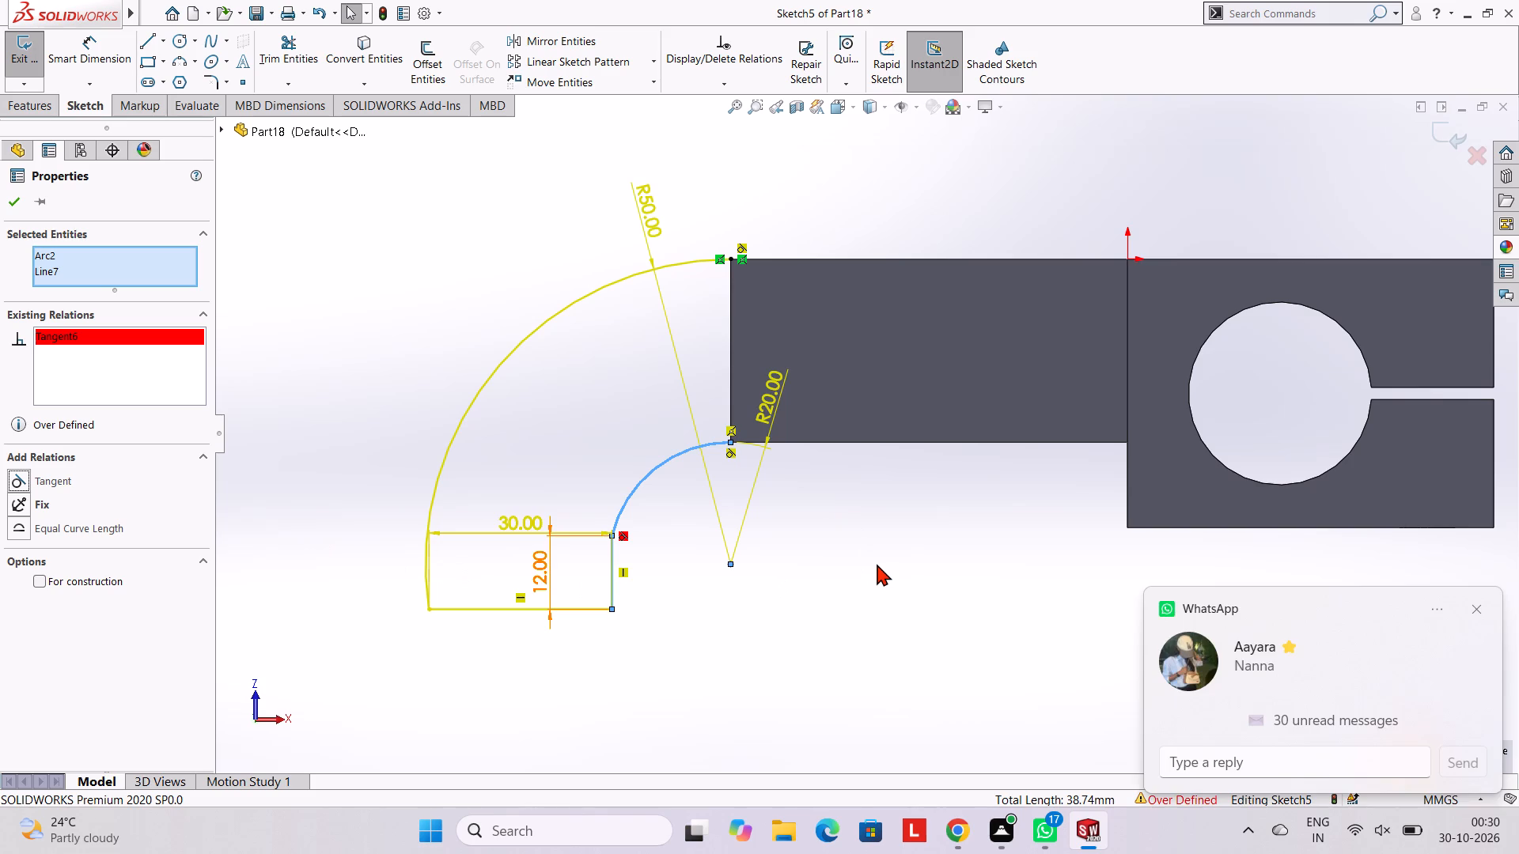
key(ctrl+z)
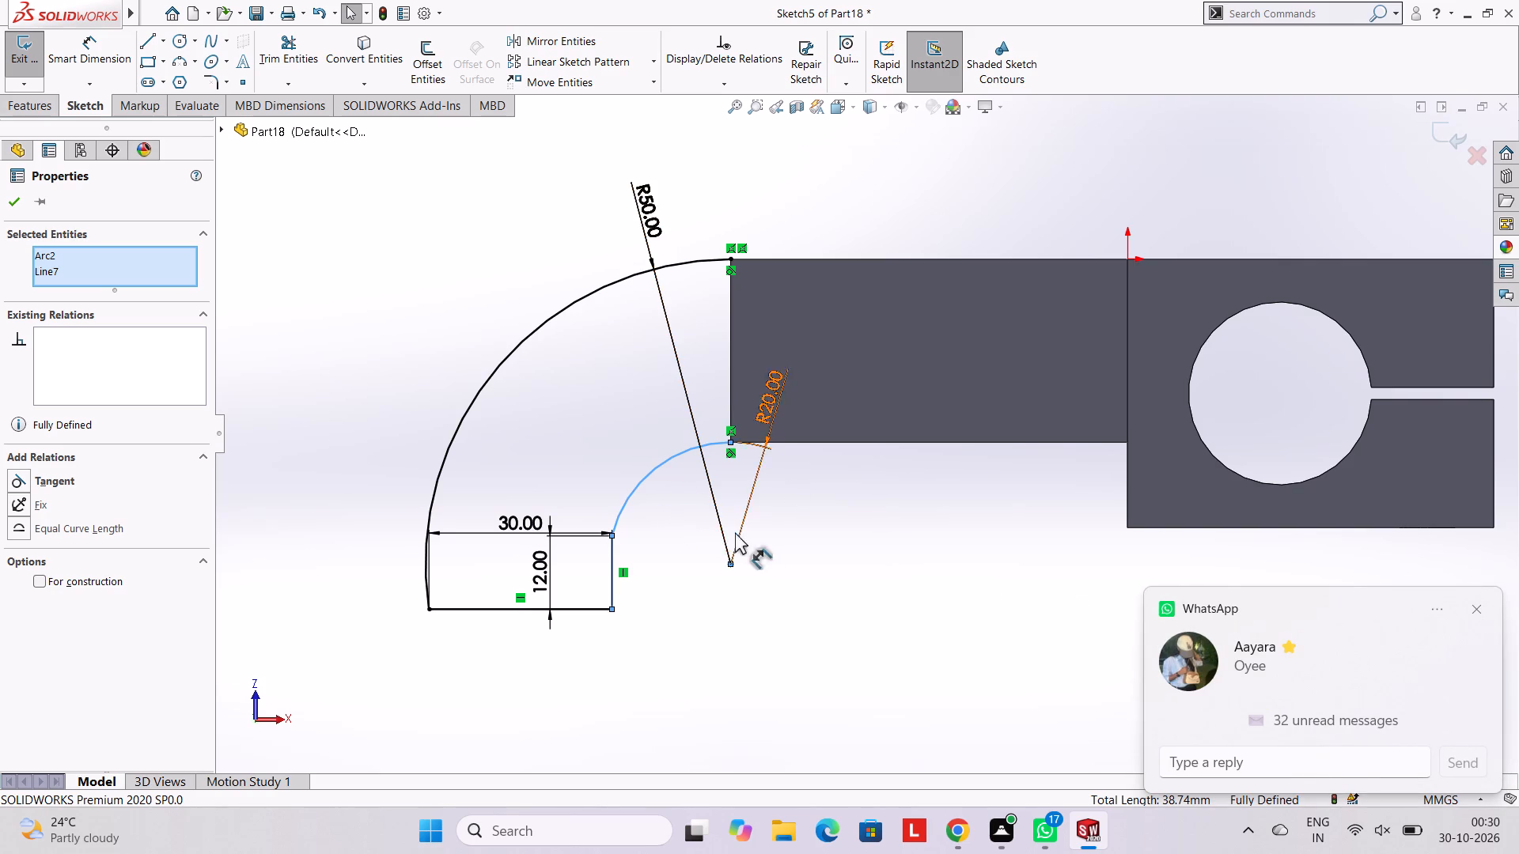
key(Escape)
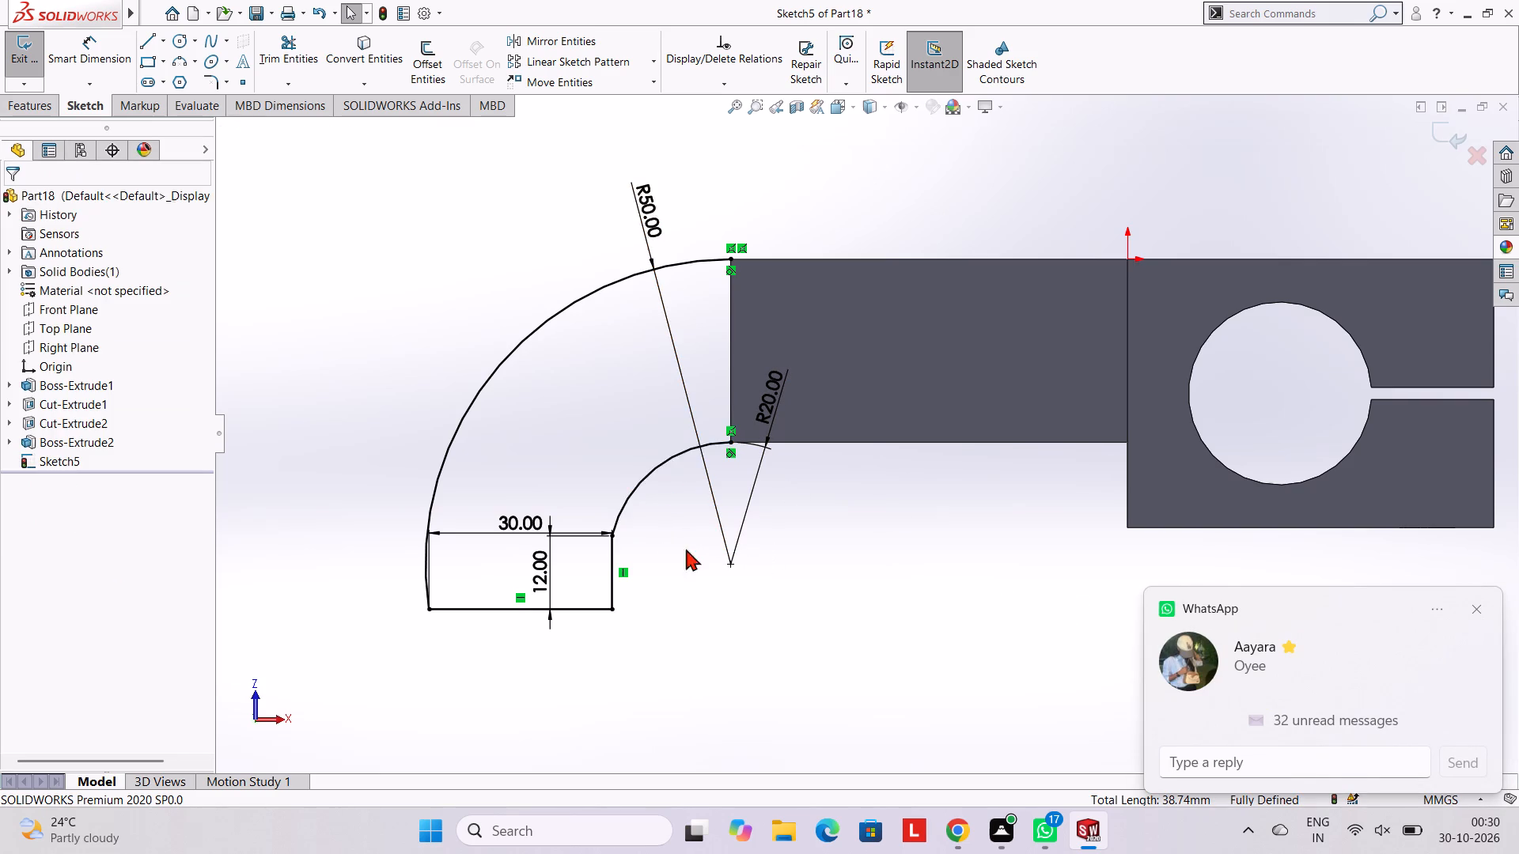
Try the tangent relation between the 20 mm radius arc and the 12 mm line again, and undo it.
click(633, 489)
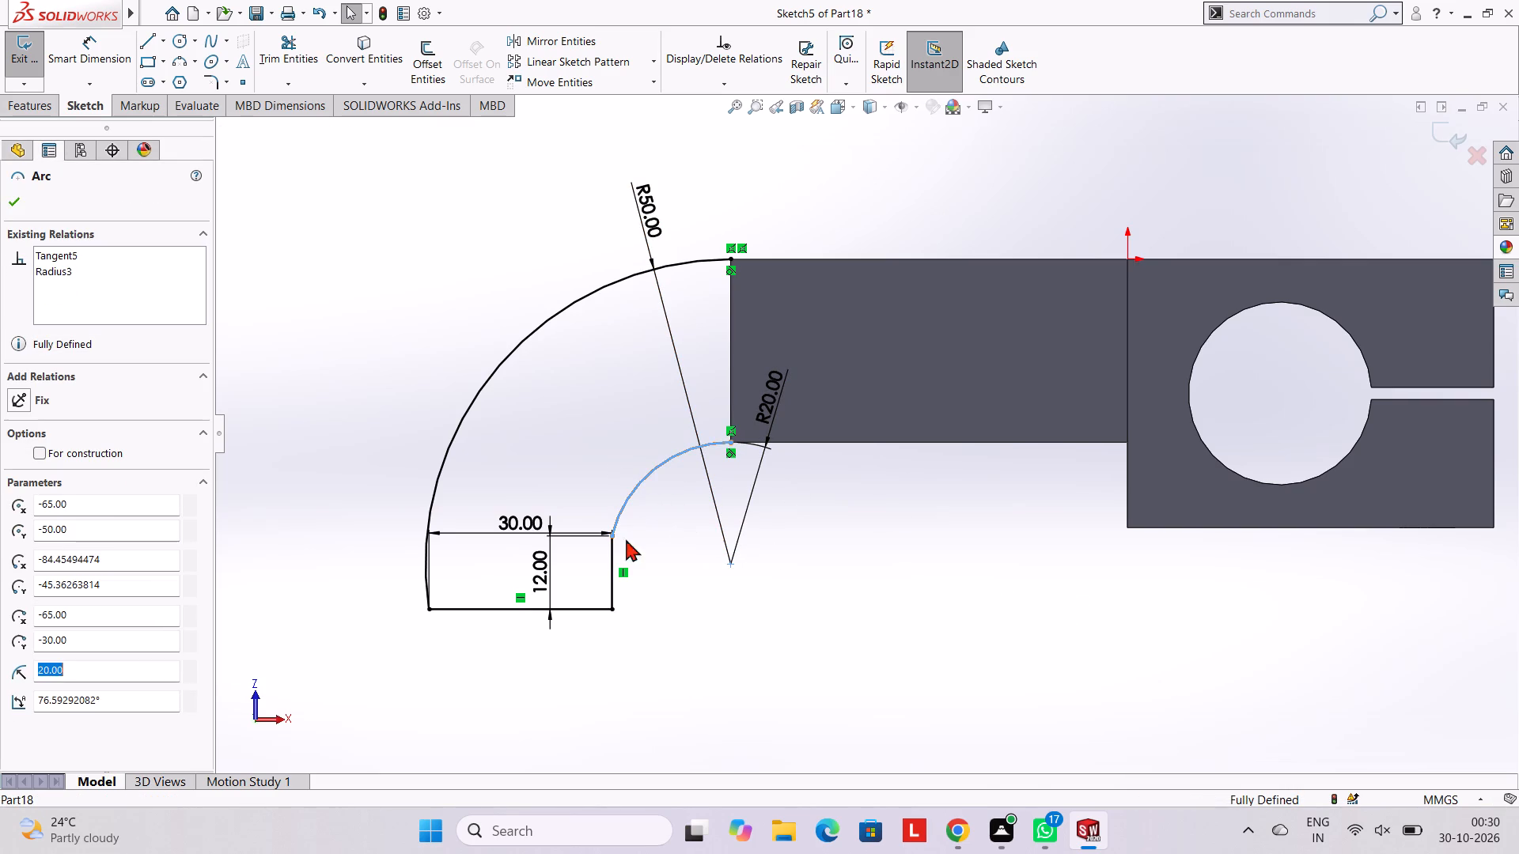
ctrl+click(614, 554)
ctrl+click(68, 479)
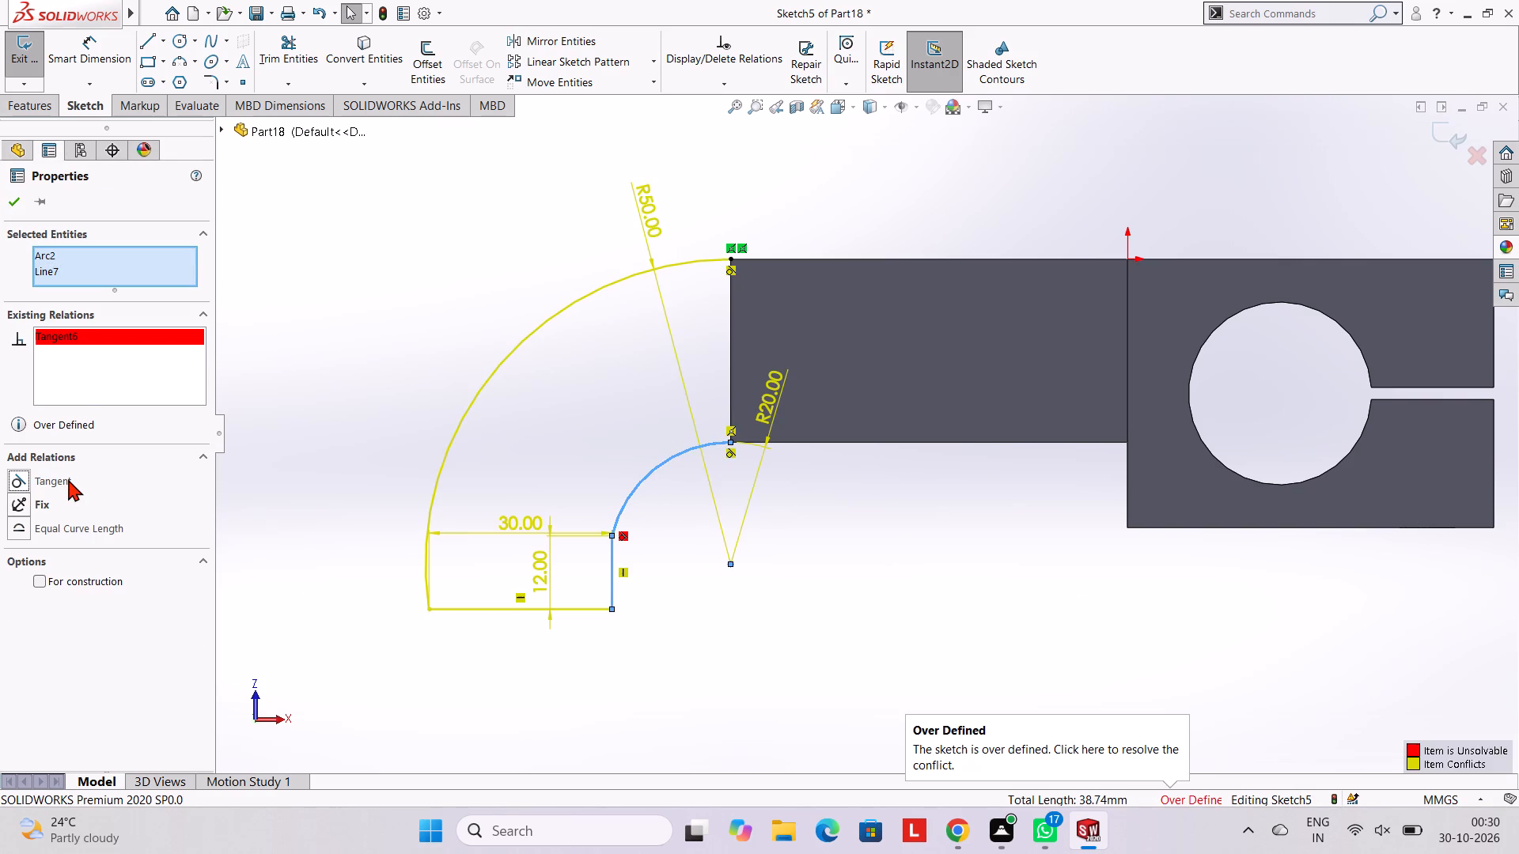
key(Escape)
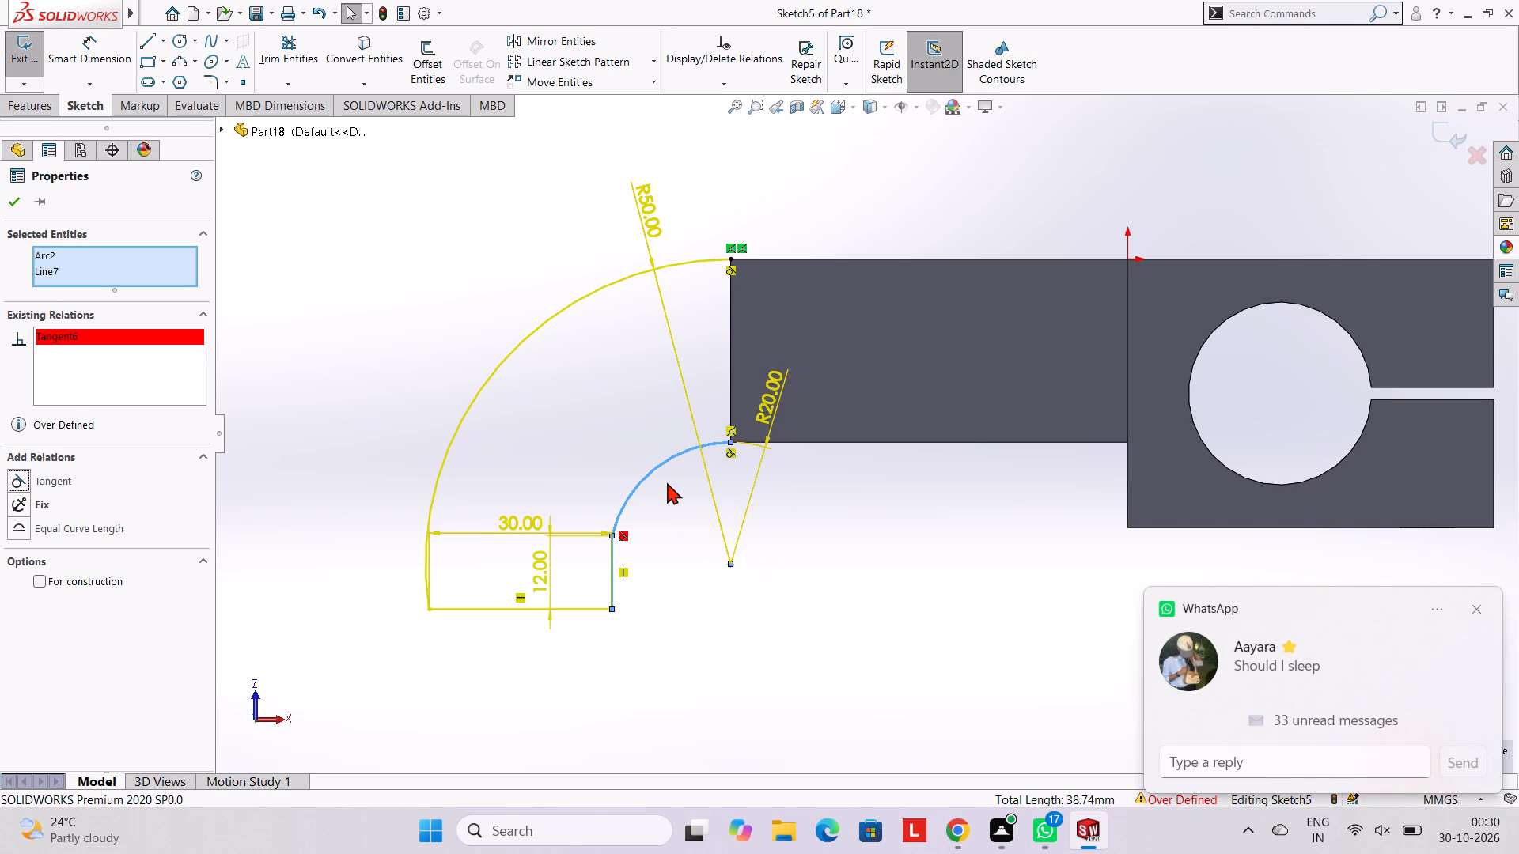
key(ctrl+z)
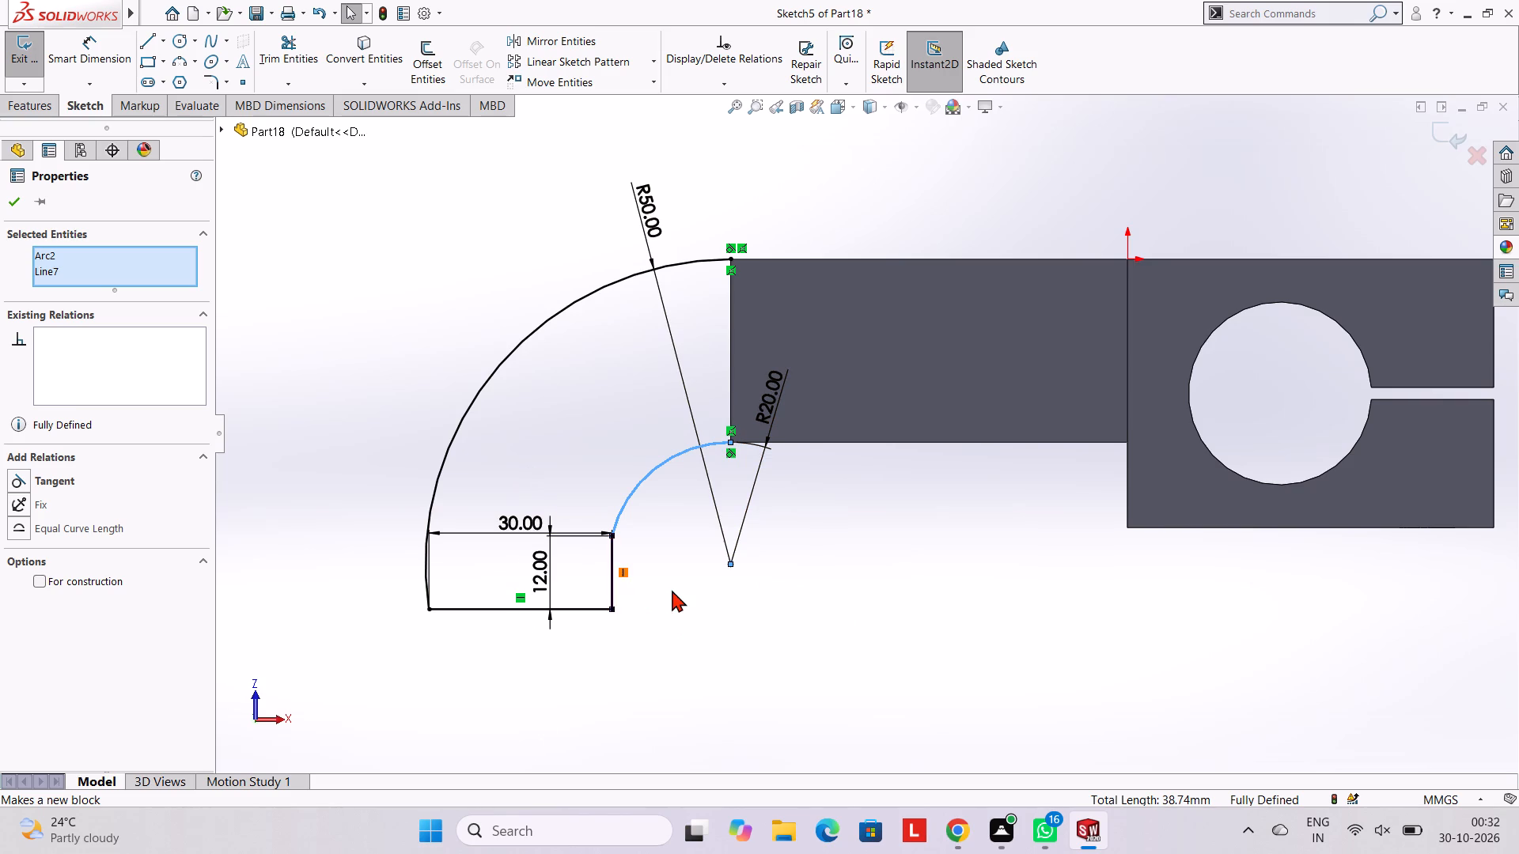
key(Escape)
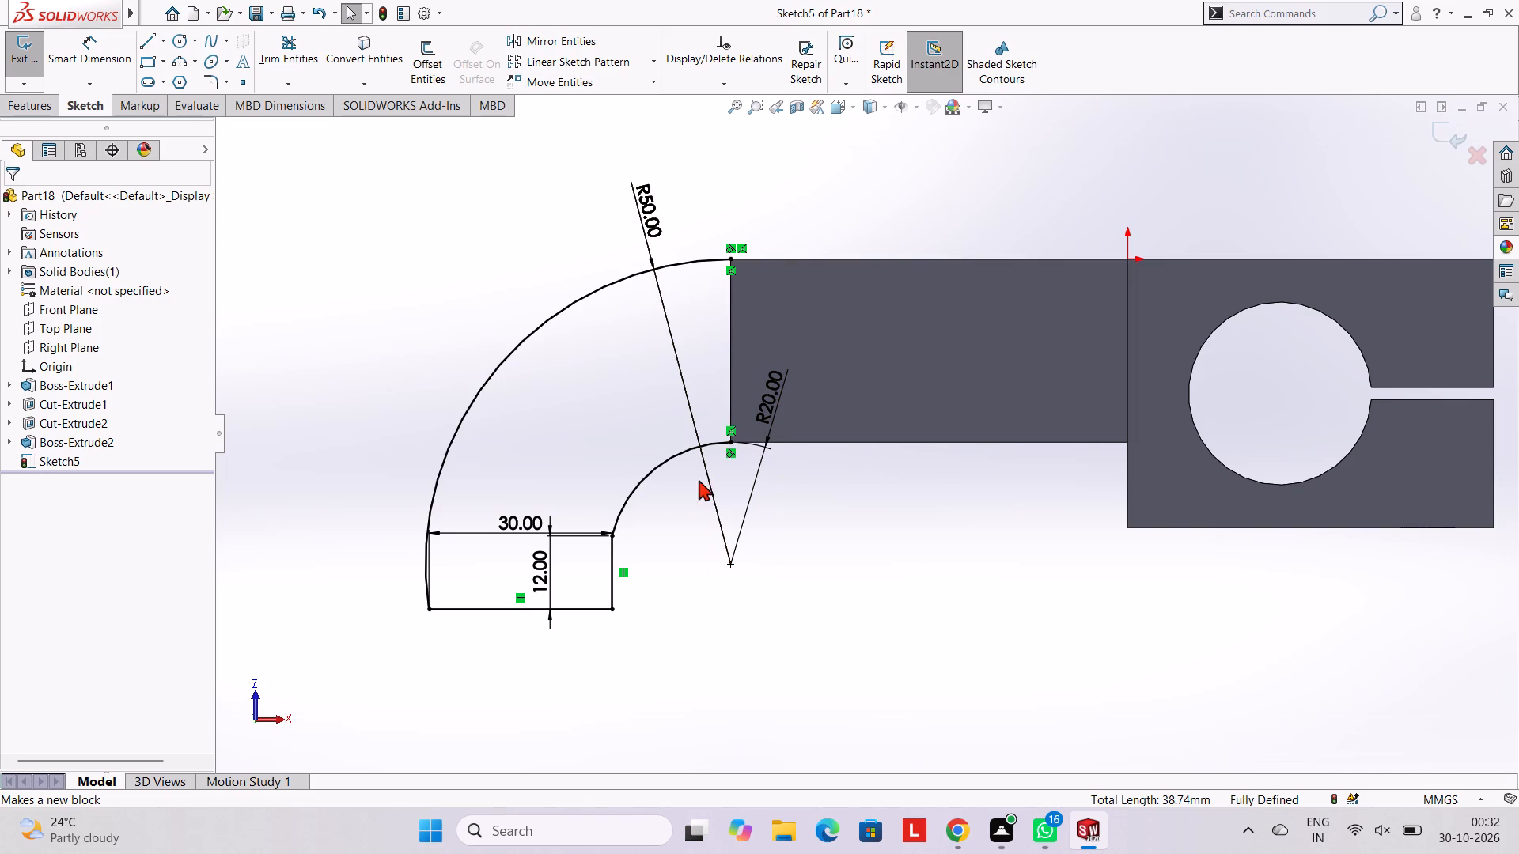
Make the 20 mm radius arc tangent to the 12 mm vertical line and delete the bottom line's 30 mm dimension.
click(627, 501)
ctrl+click(611, 579)
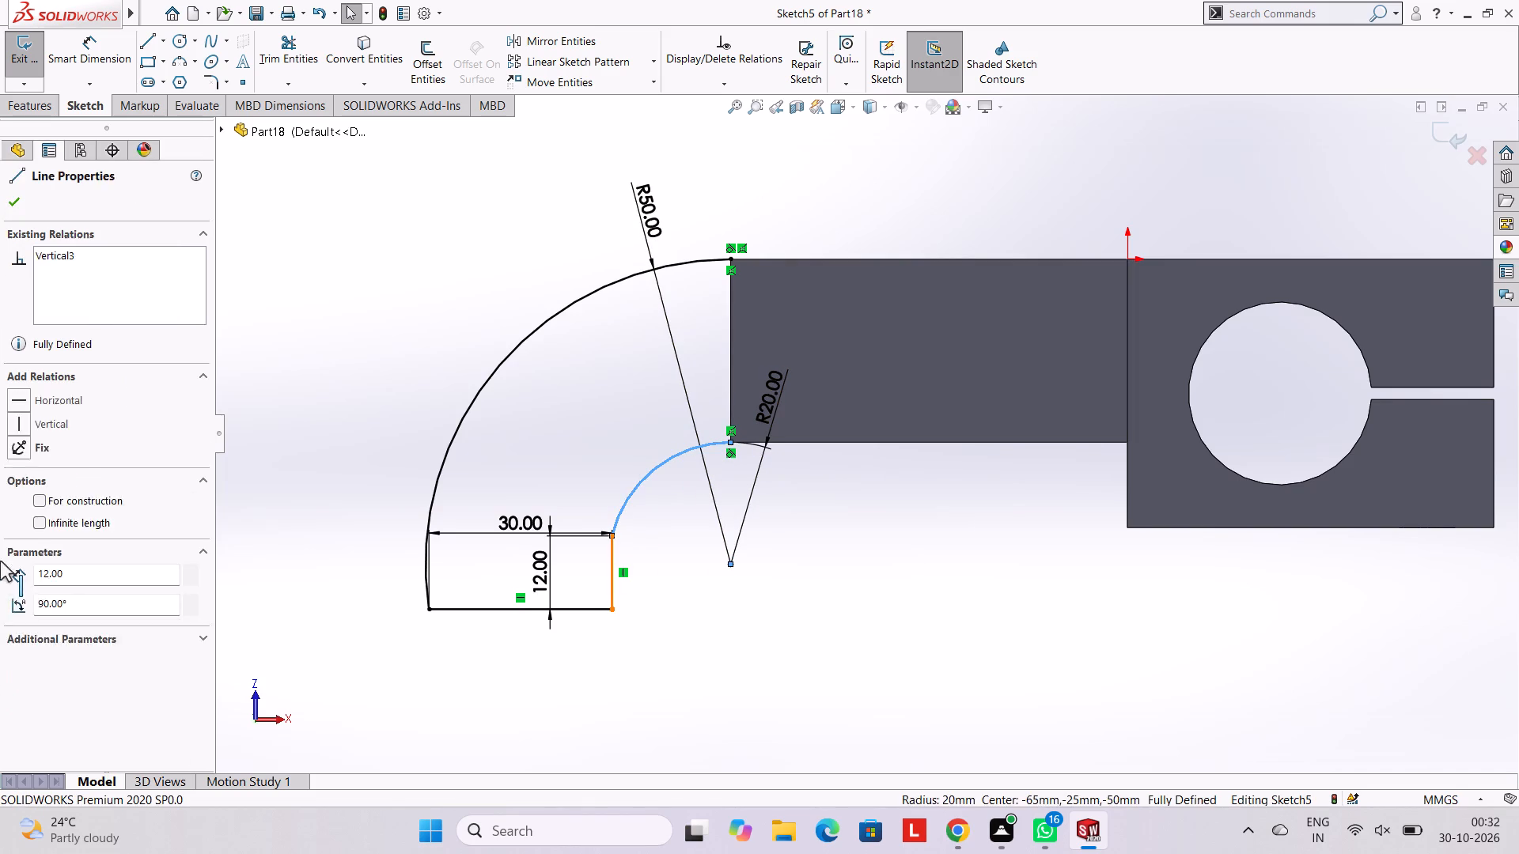
ctrl+click(55, 479)
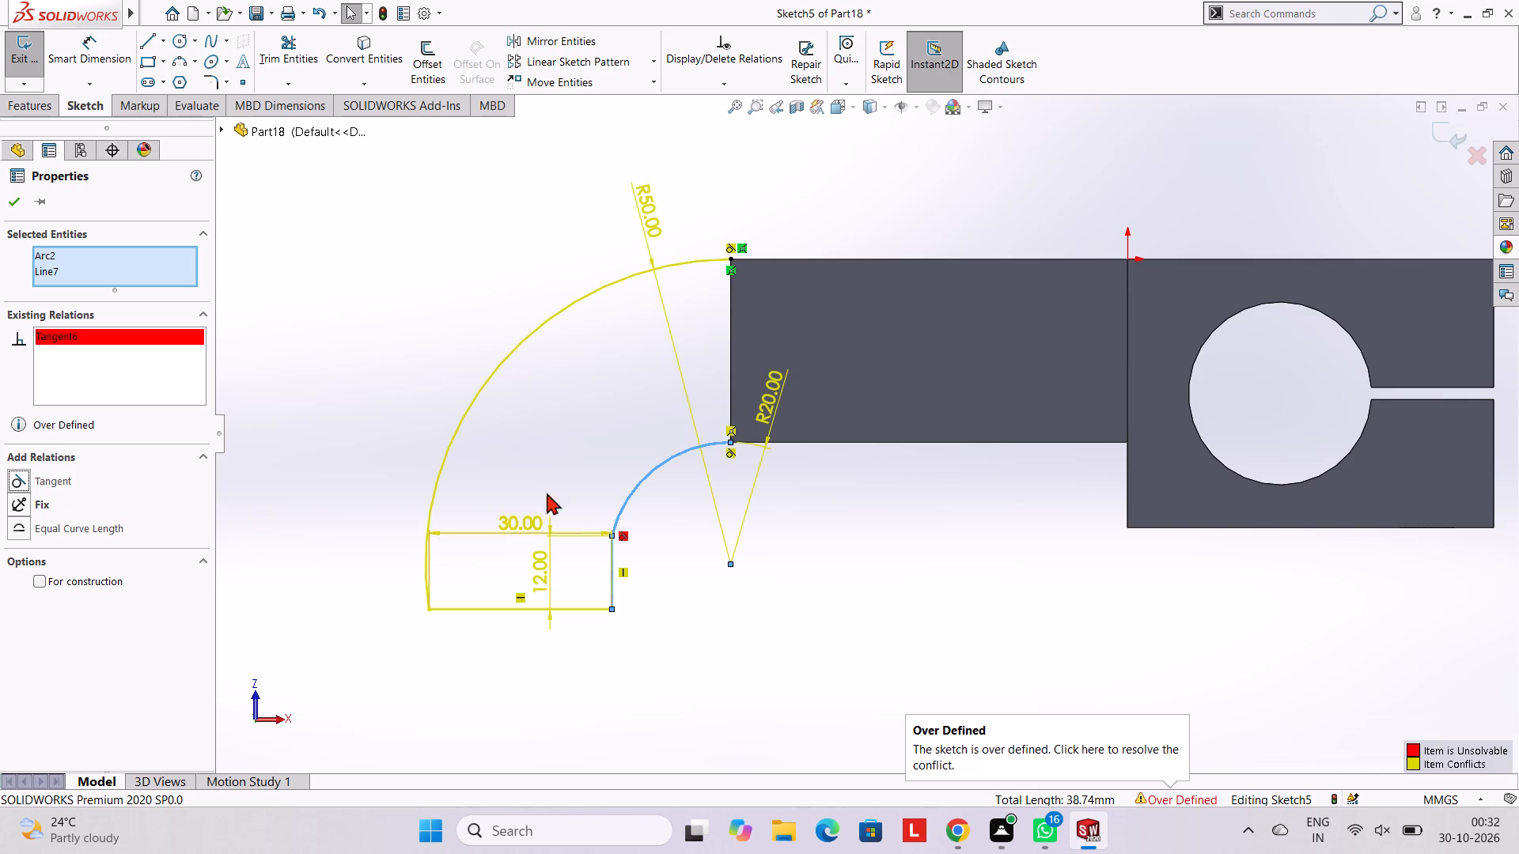
right_click(528, 529)
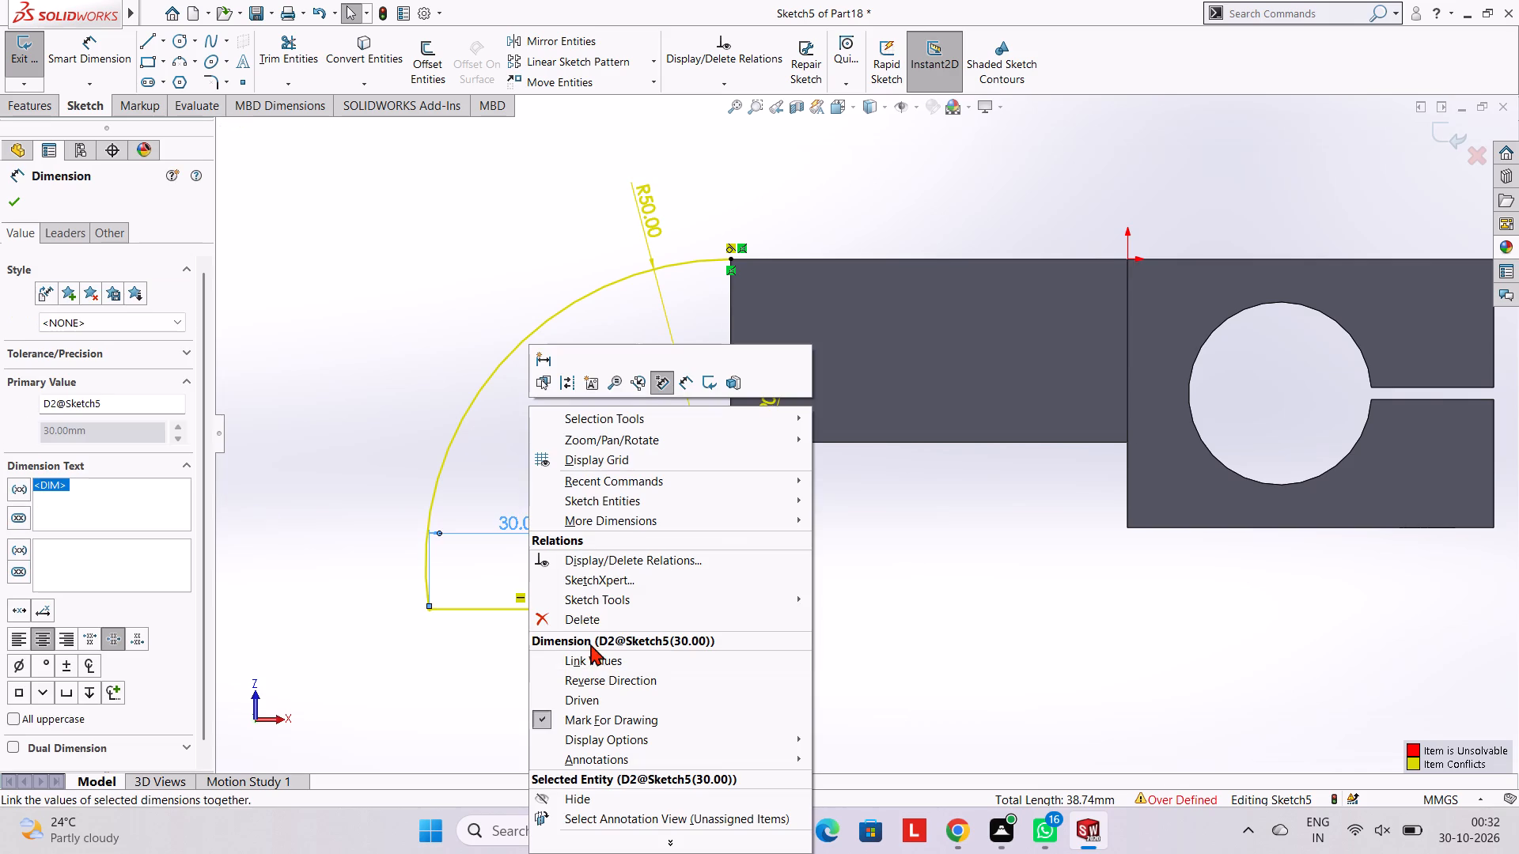
click(589, 621)
key(Escape)
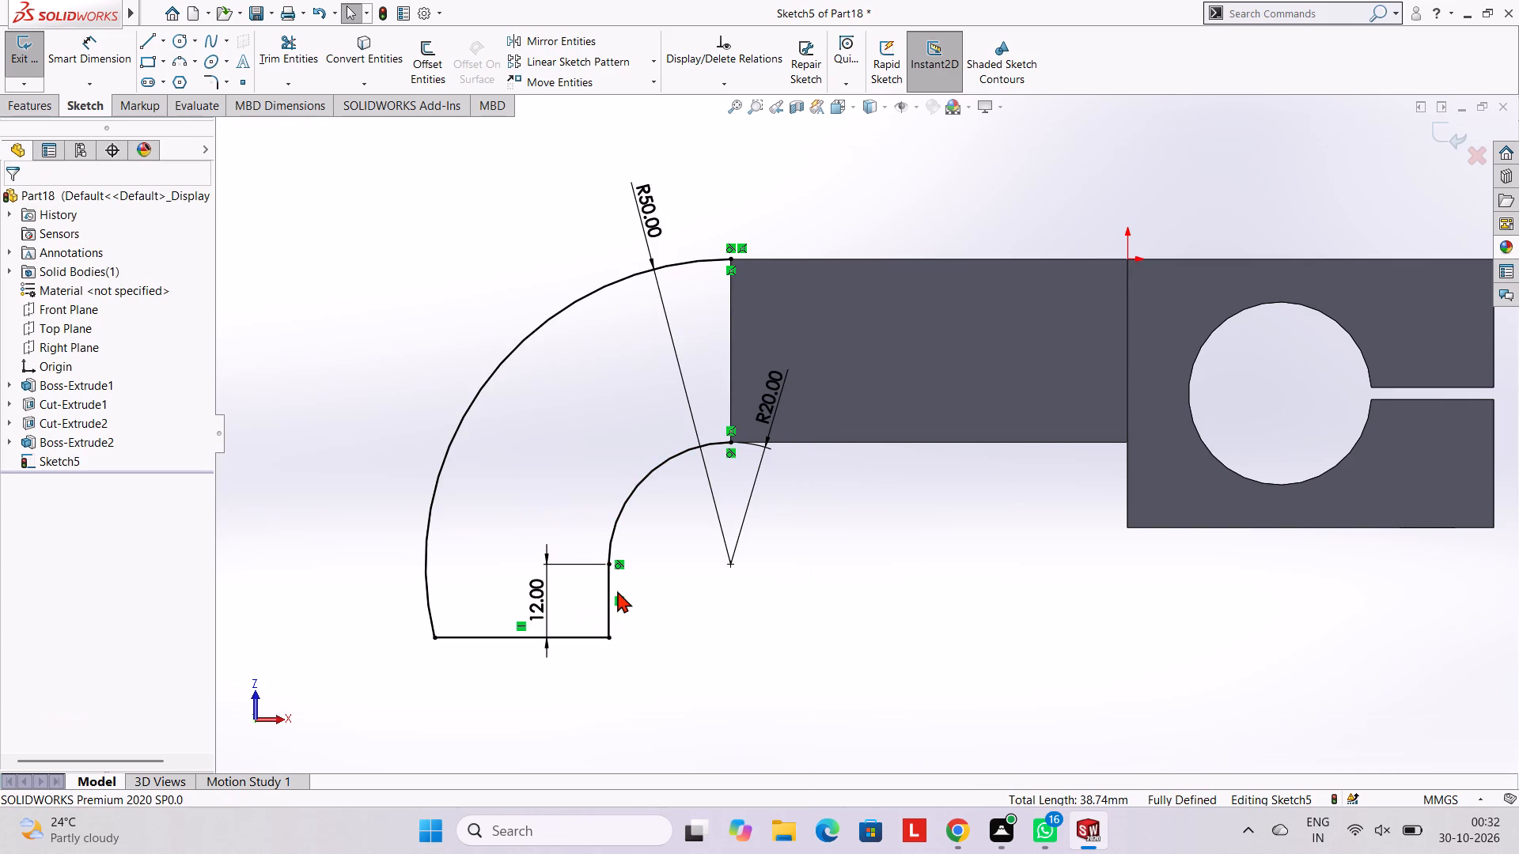
Undo the deletion of the bottom line's 30 mm dimension and the 20 mm arc's tangent relations to the vertical line and arm edge.
scroll(778, 593, up, 1)
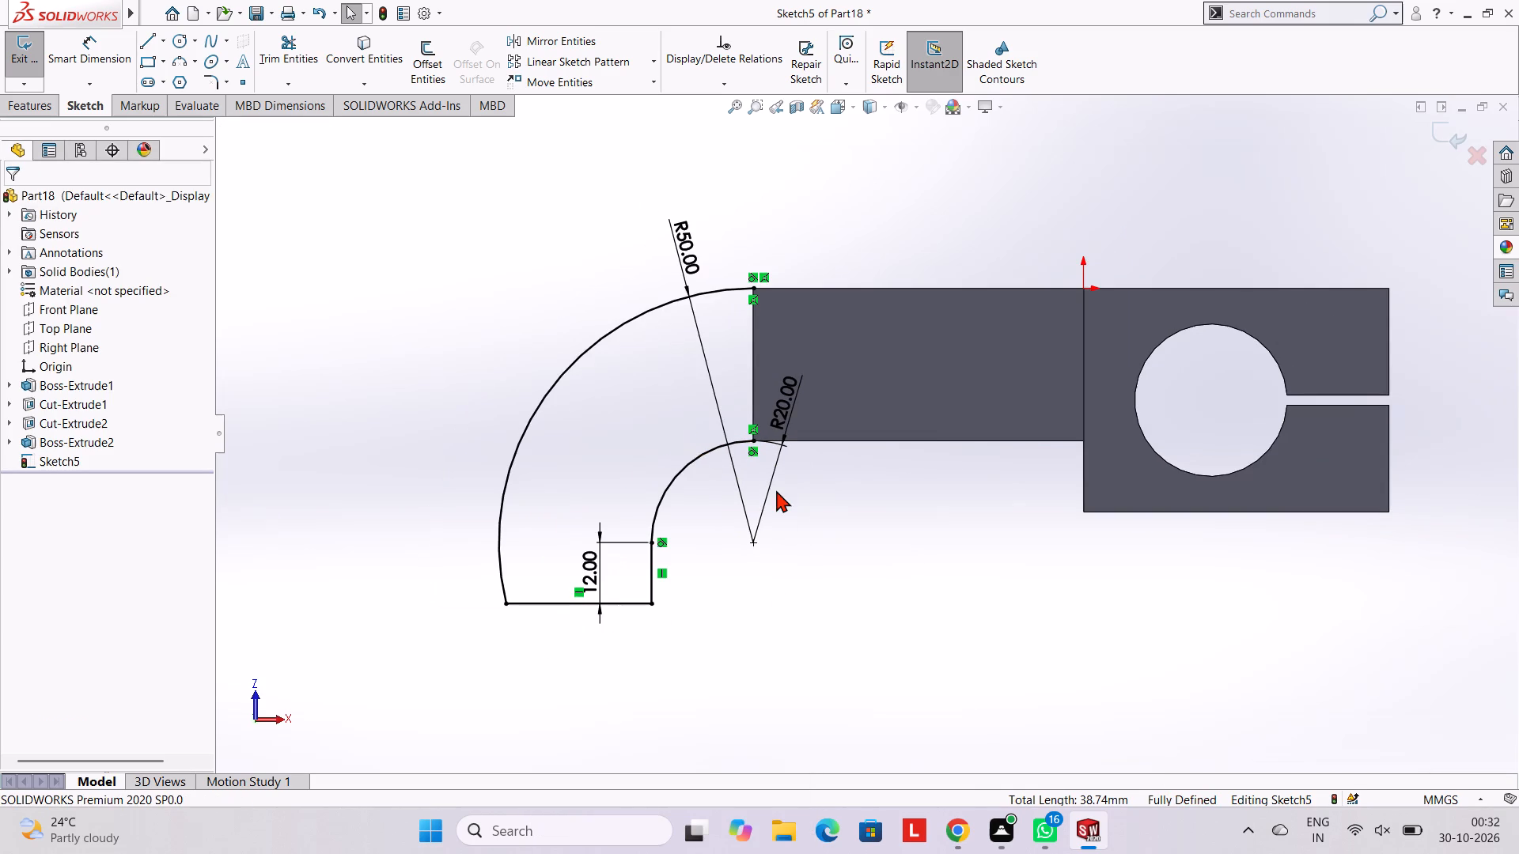
scroll(797, 494, up, 1)
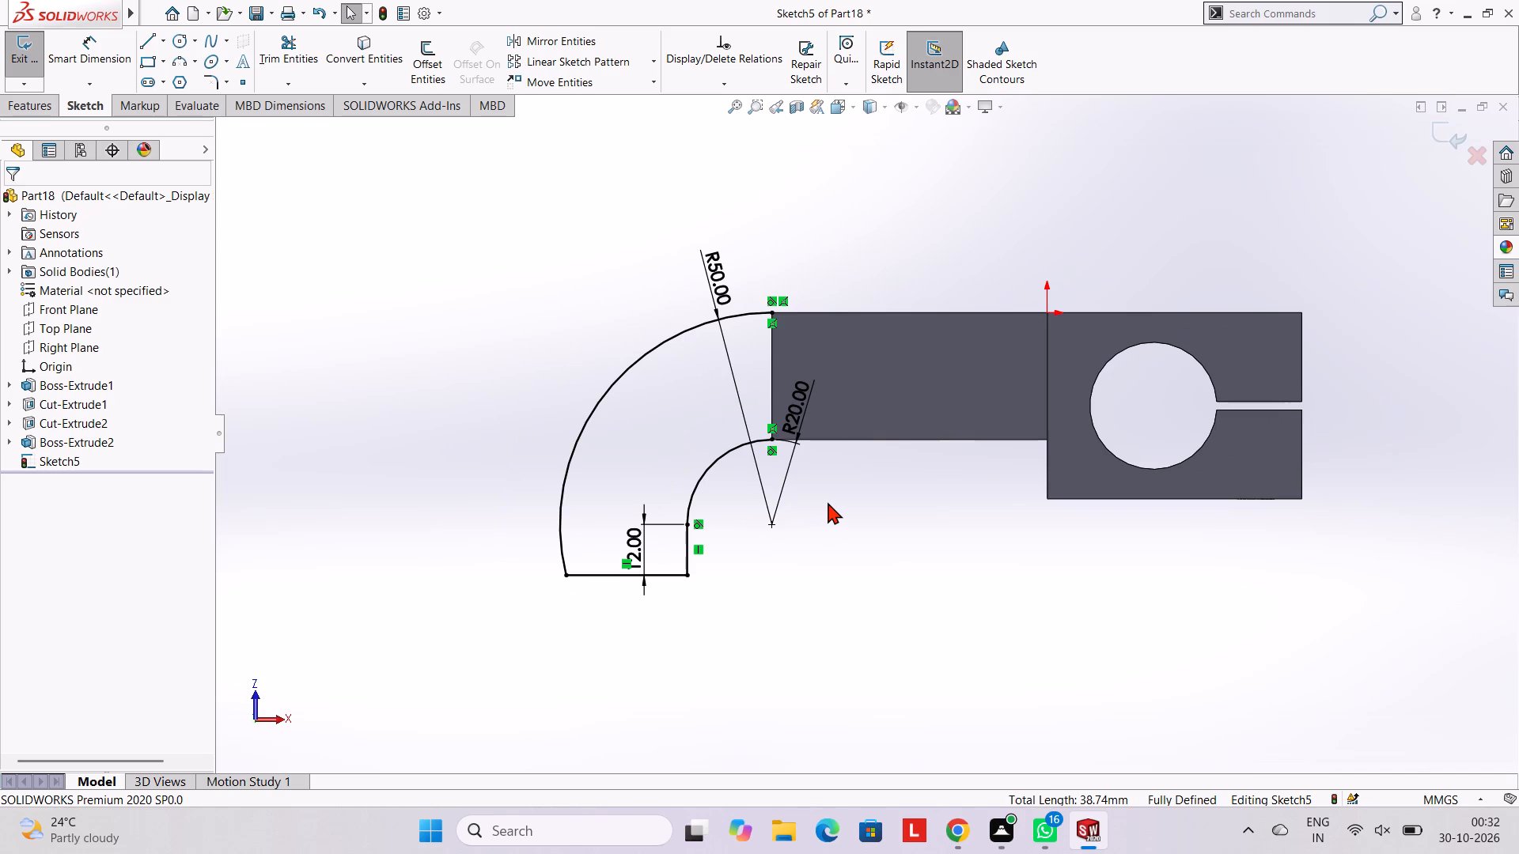
key(ctrl+z)
key(ctrl+z)
key(ctrl+z)
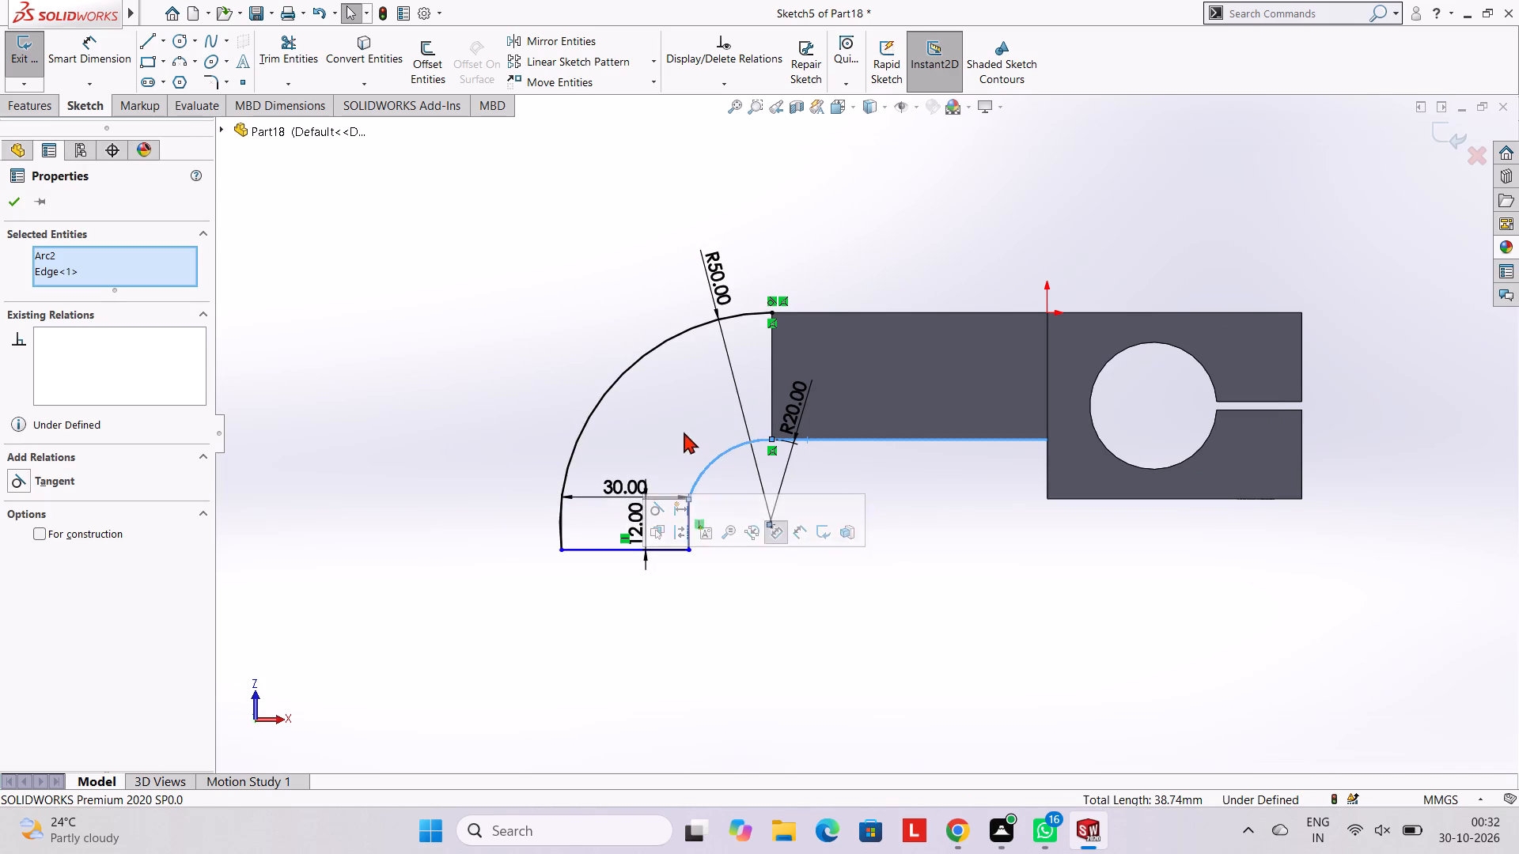
Trim away the 12 mm vertical line and the 20 mm radius inner arc.
scroll(761, 456, down, 3)
scroll(828, 438, down, 3)
scroll(633, 522, up, 1)
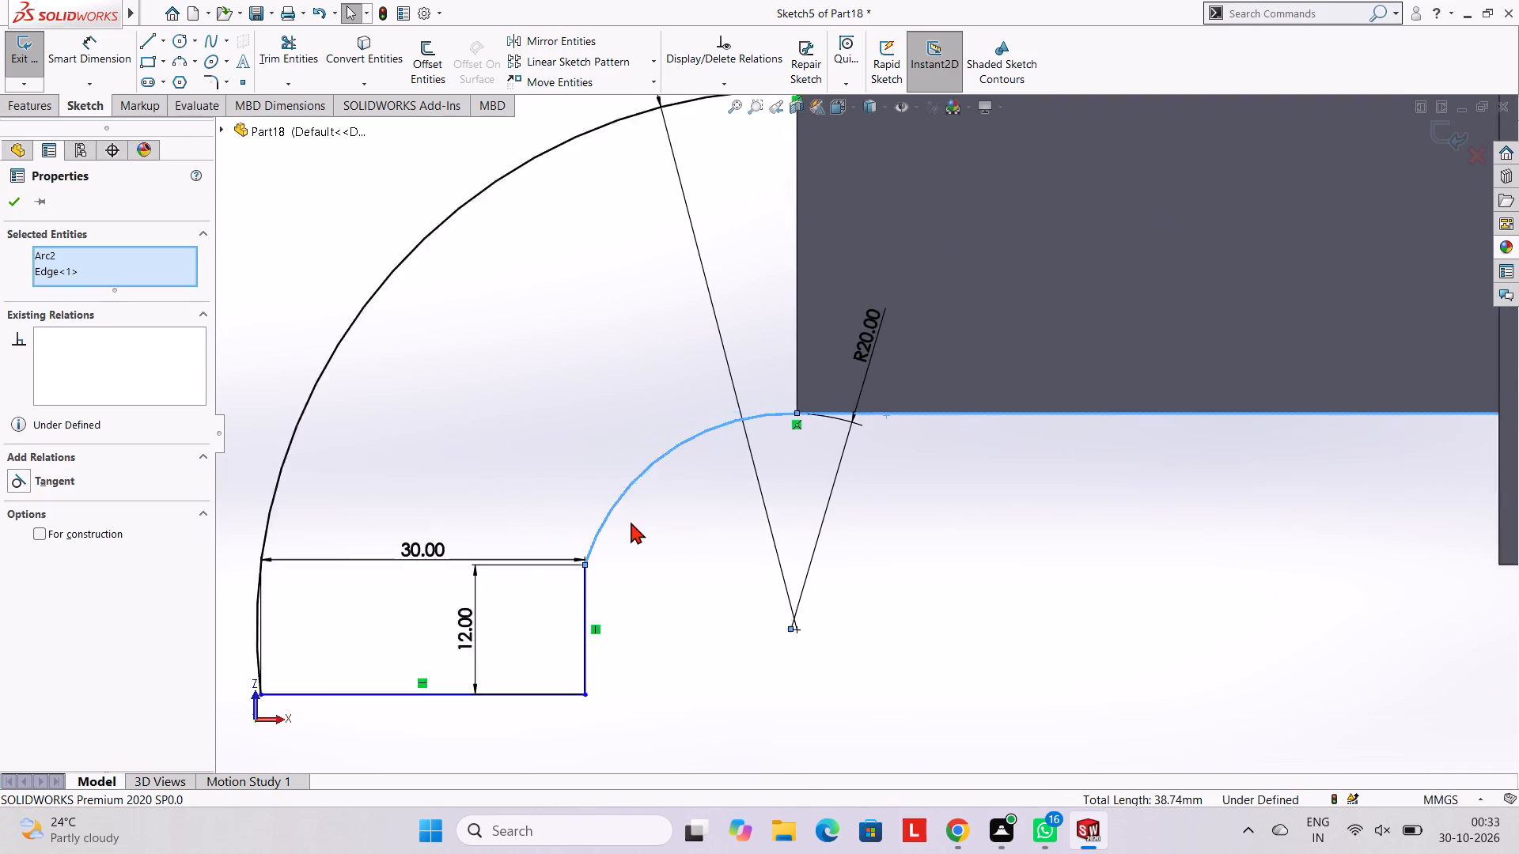
scroll(631, 522, up, 1)
scroll(635, 557, down, 1)
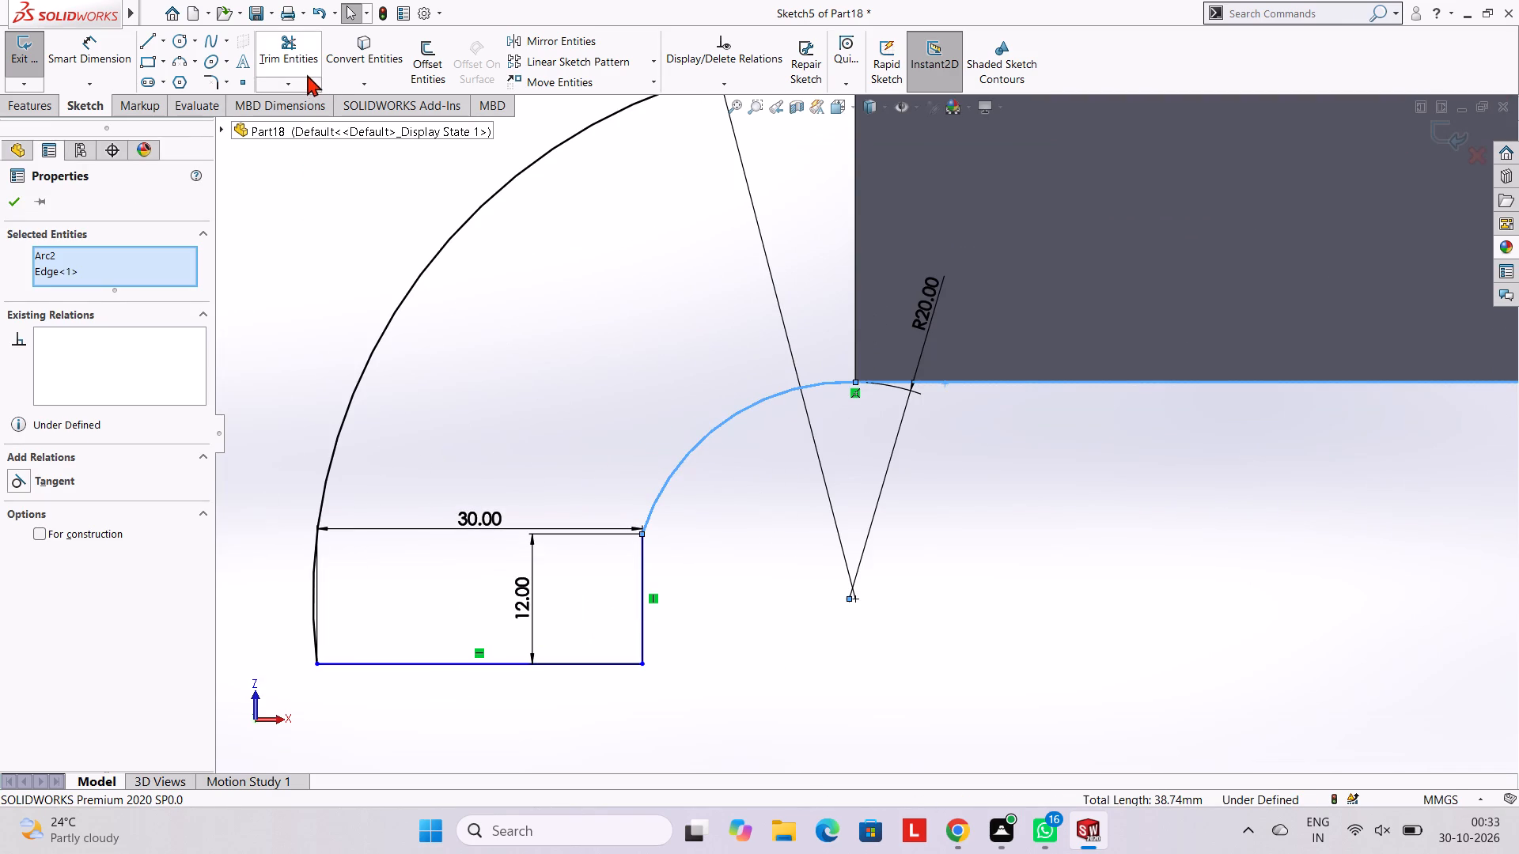
click(303, 68)
click(642, 569)
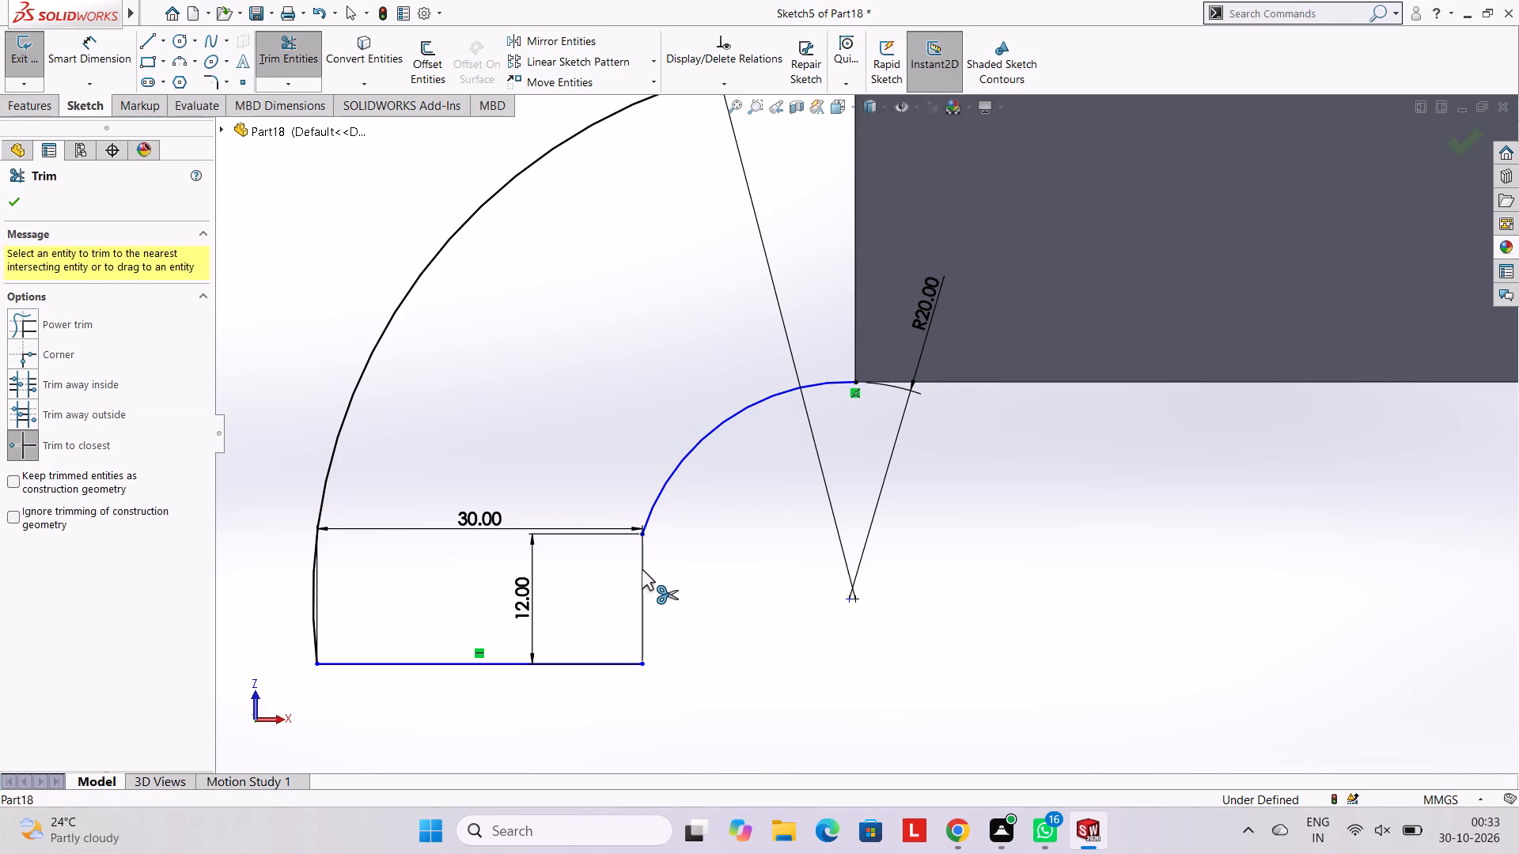
click(666, 487)
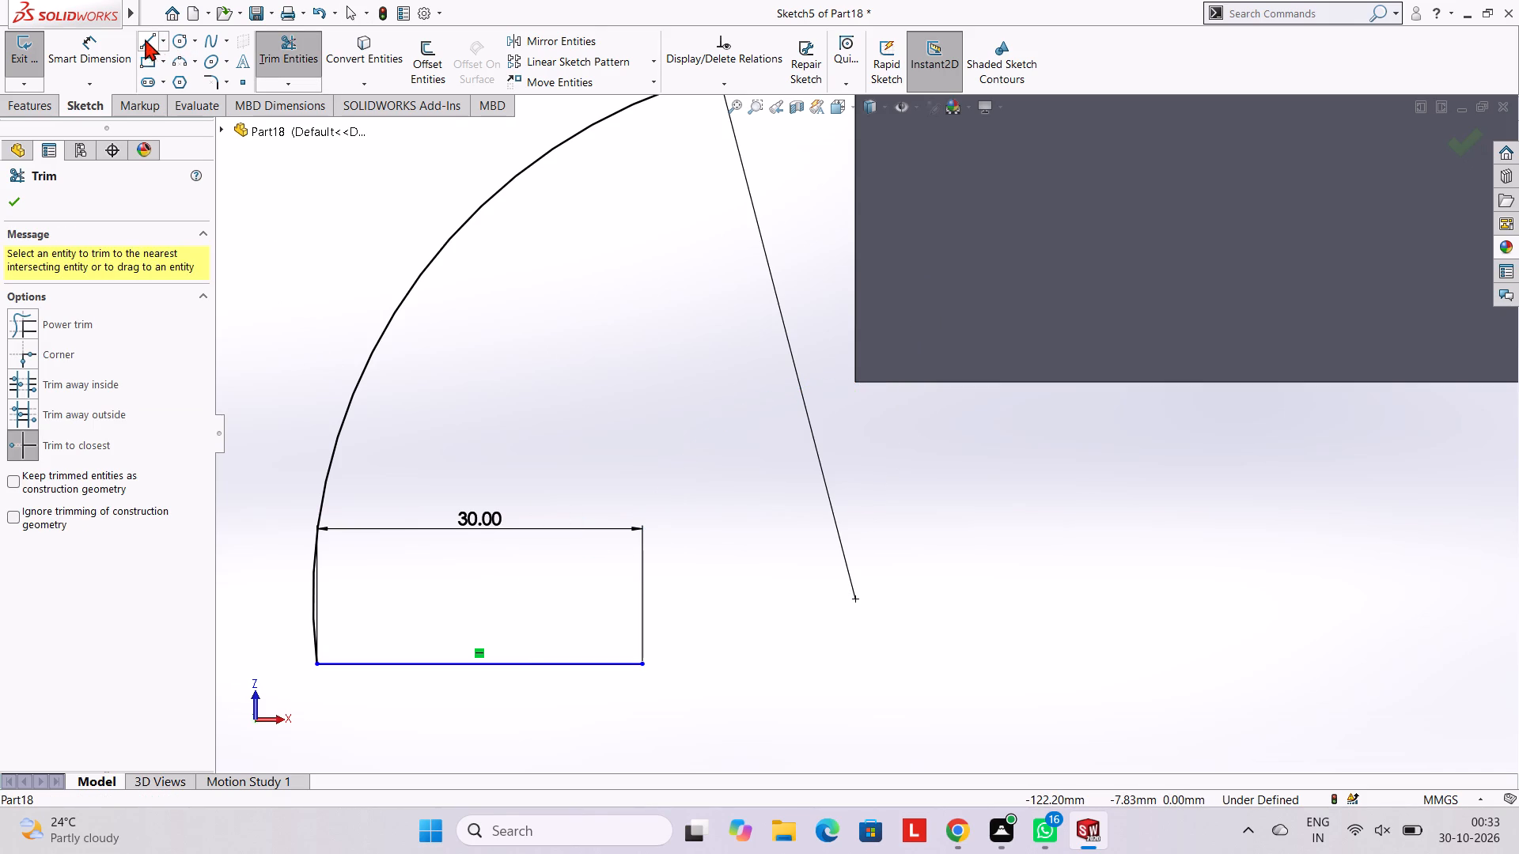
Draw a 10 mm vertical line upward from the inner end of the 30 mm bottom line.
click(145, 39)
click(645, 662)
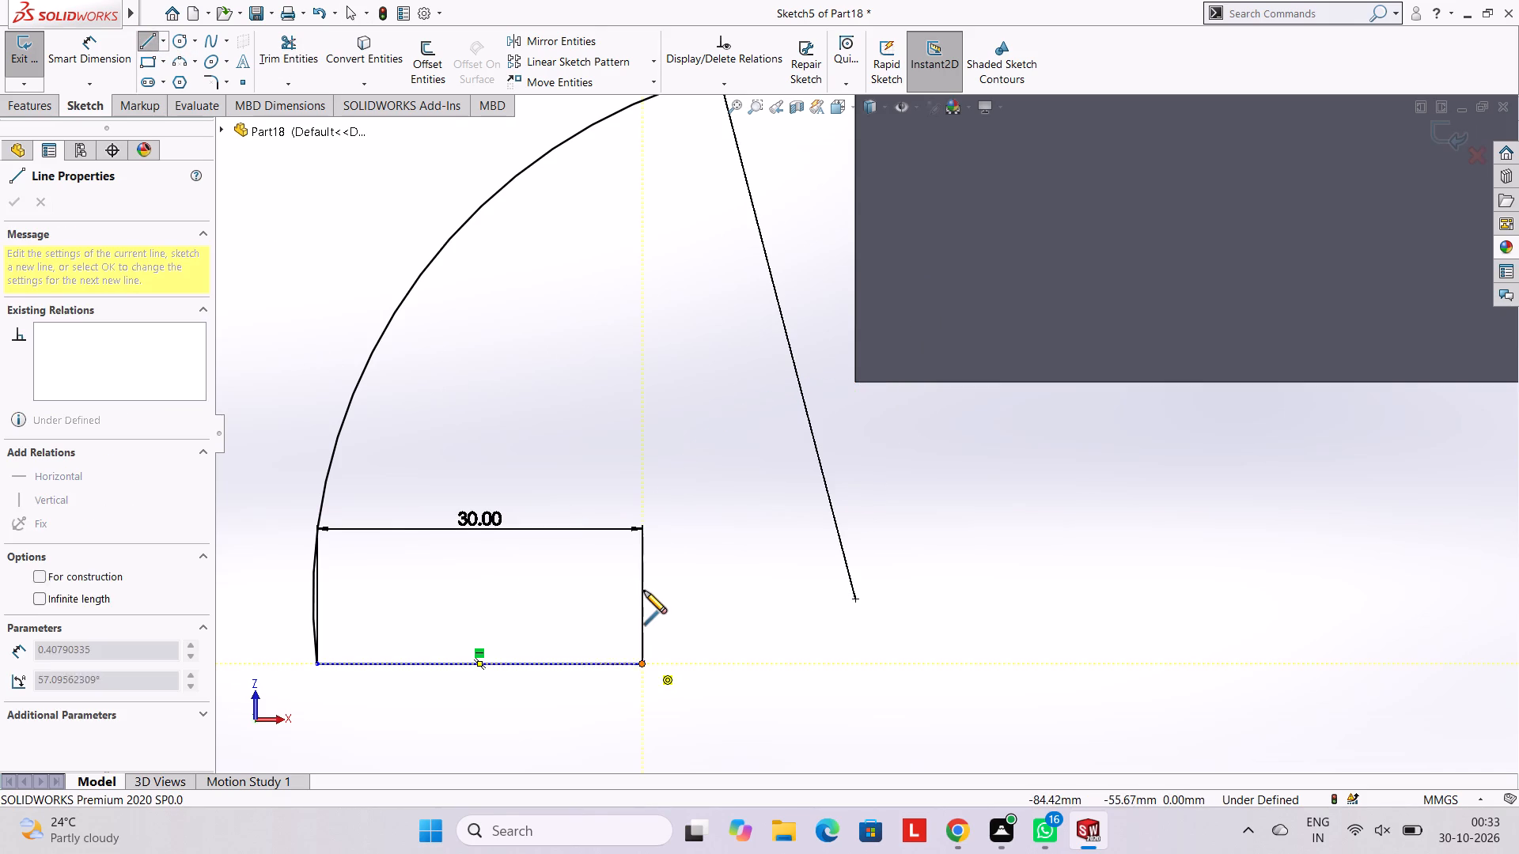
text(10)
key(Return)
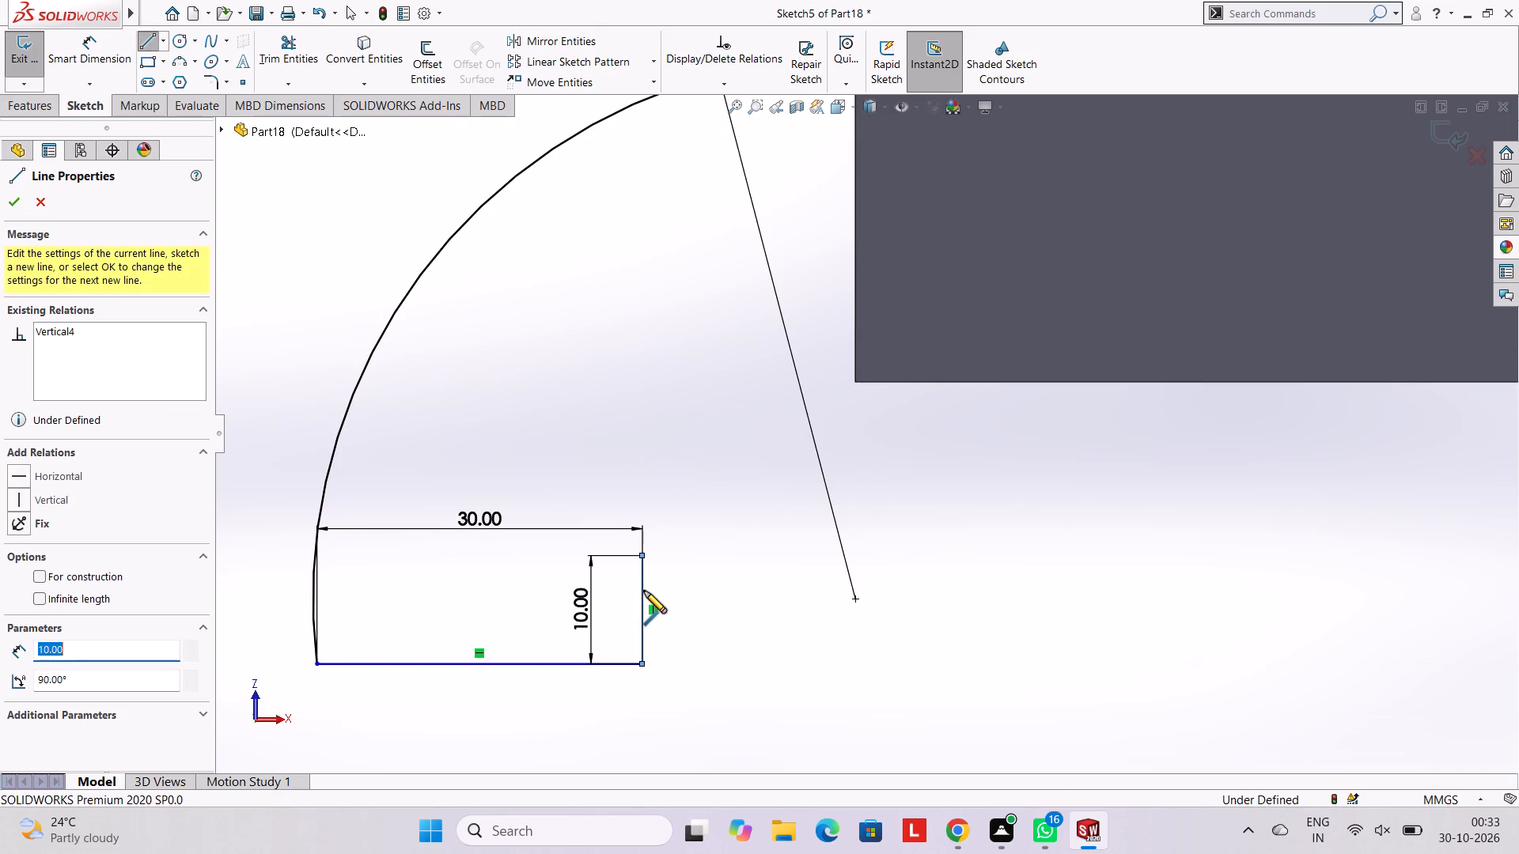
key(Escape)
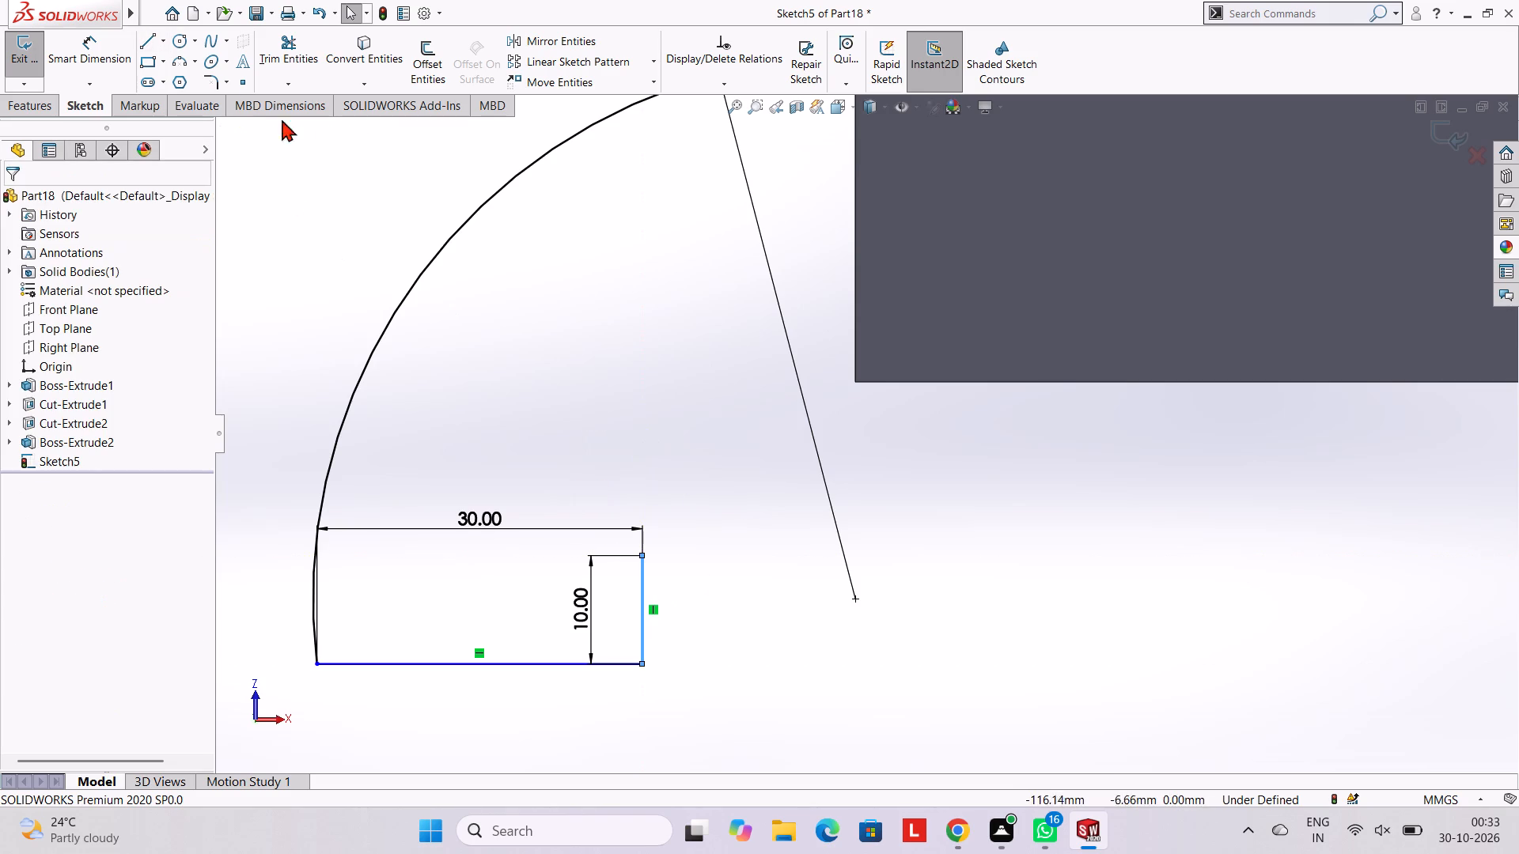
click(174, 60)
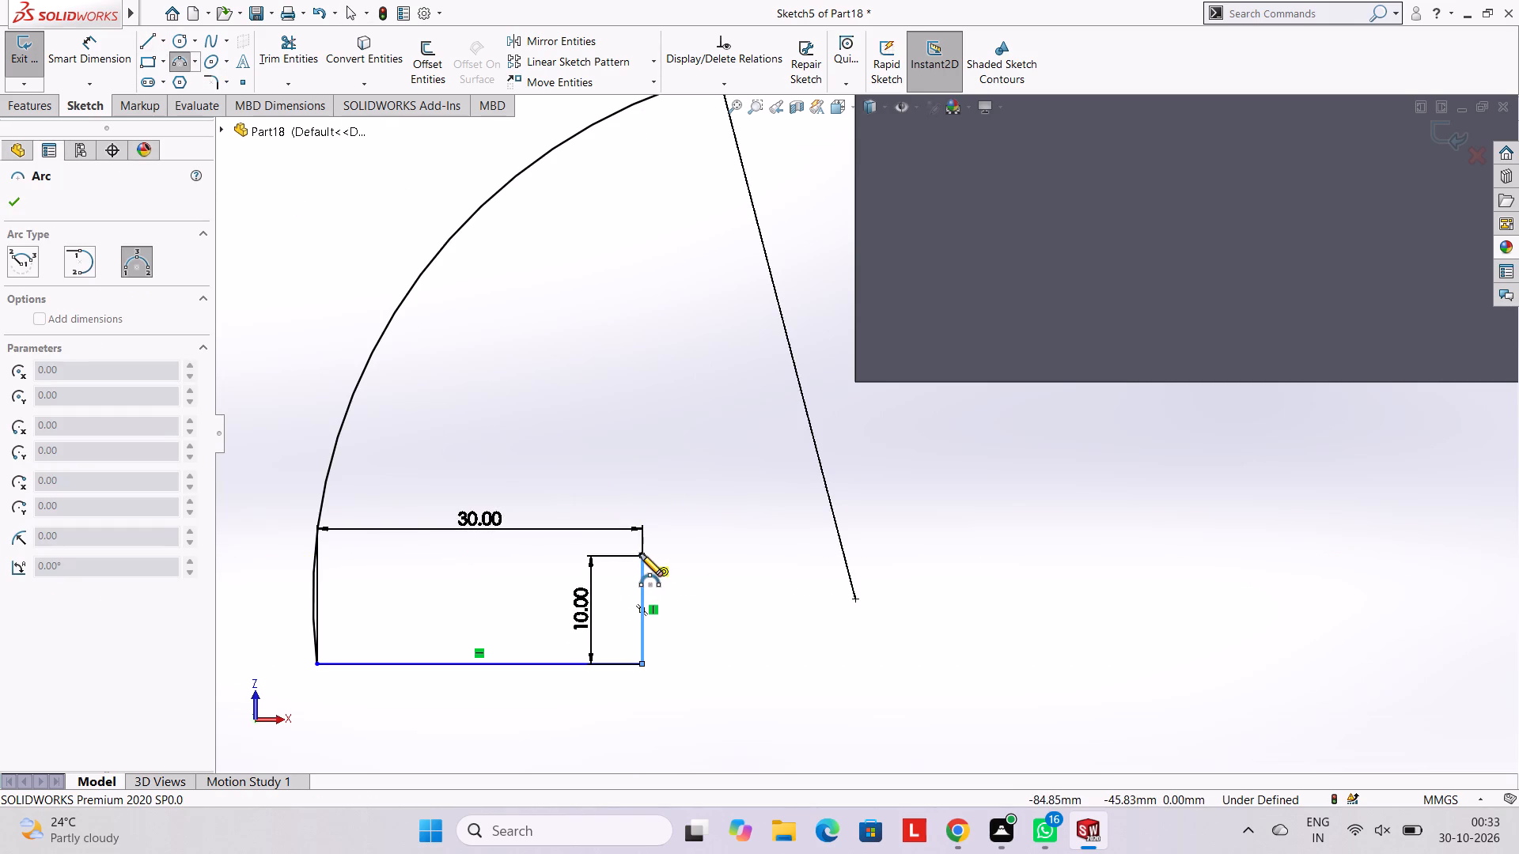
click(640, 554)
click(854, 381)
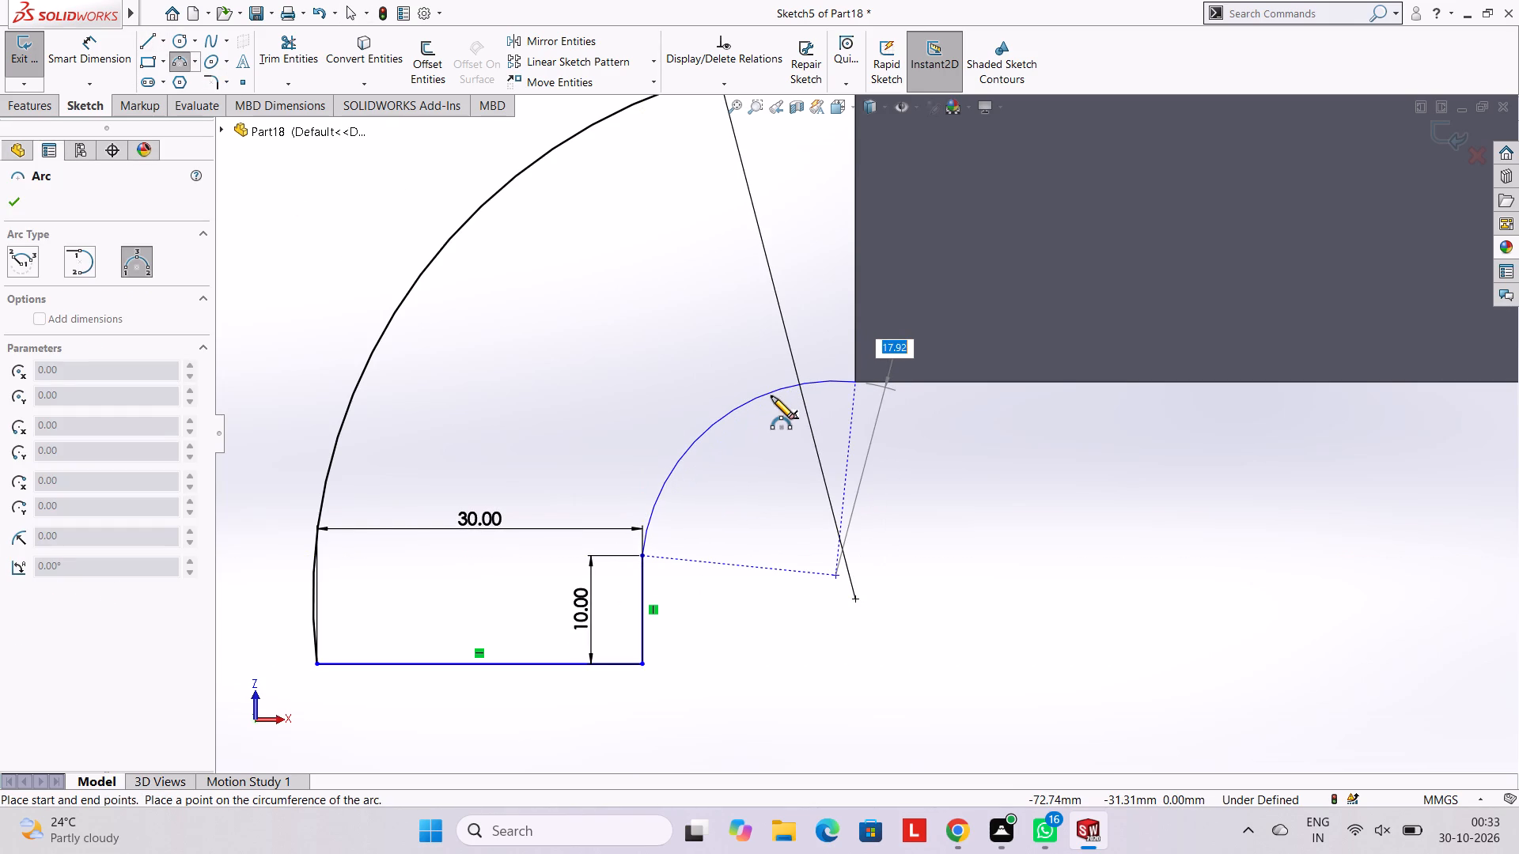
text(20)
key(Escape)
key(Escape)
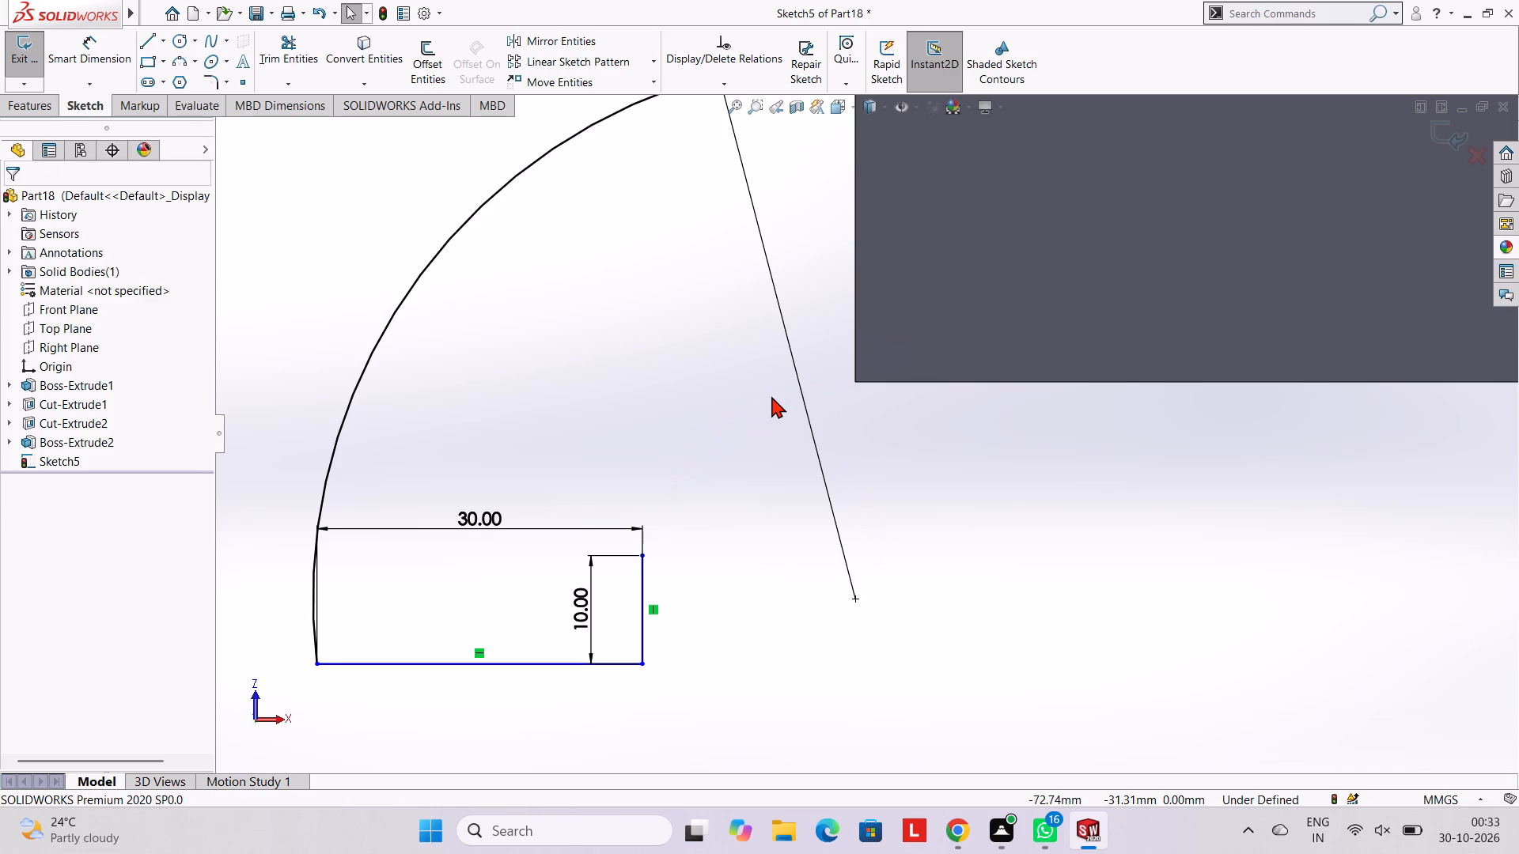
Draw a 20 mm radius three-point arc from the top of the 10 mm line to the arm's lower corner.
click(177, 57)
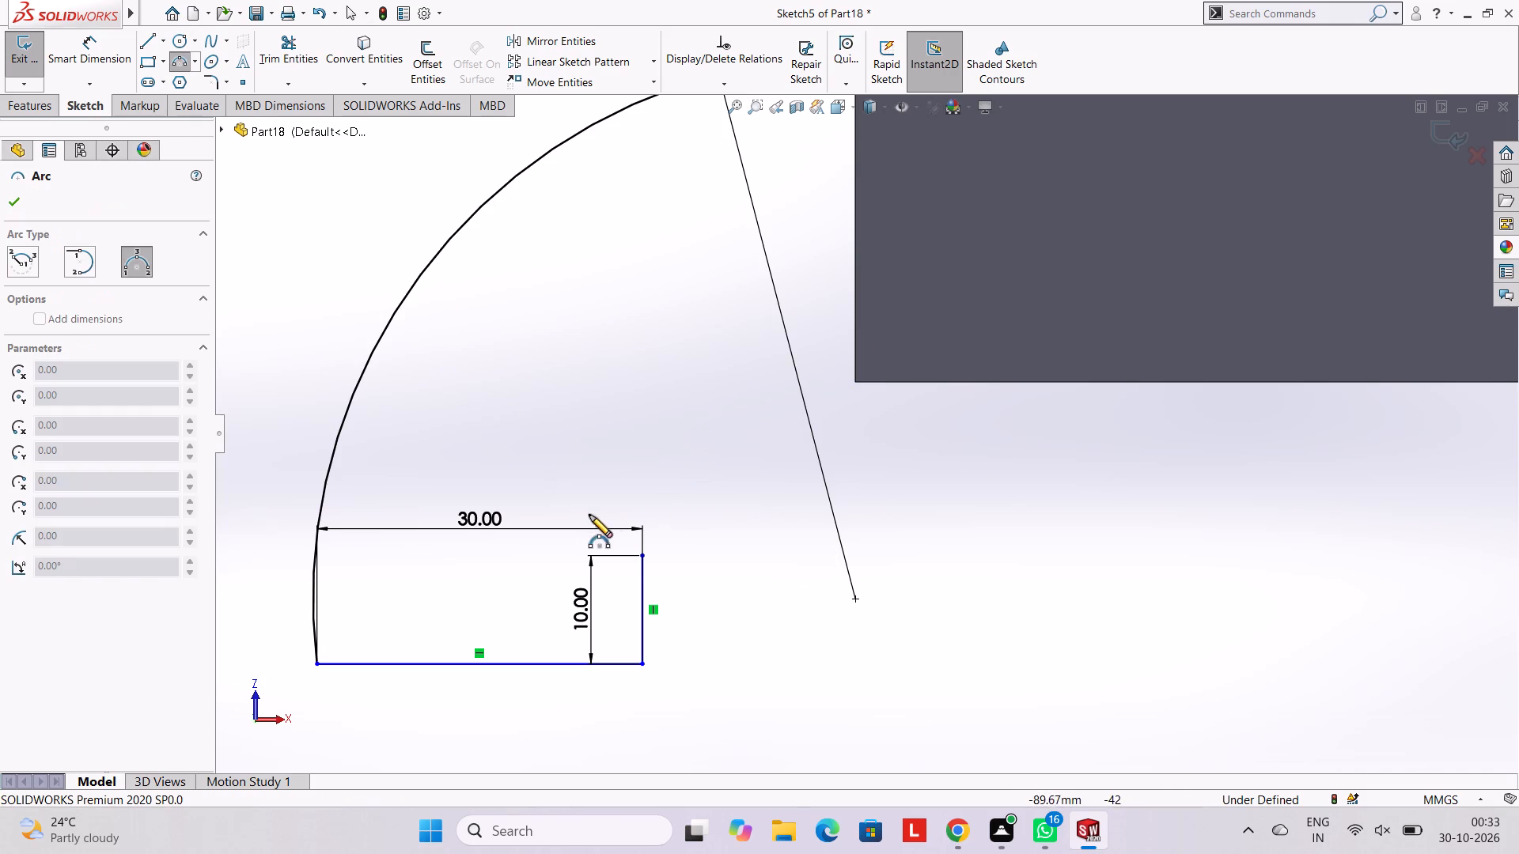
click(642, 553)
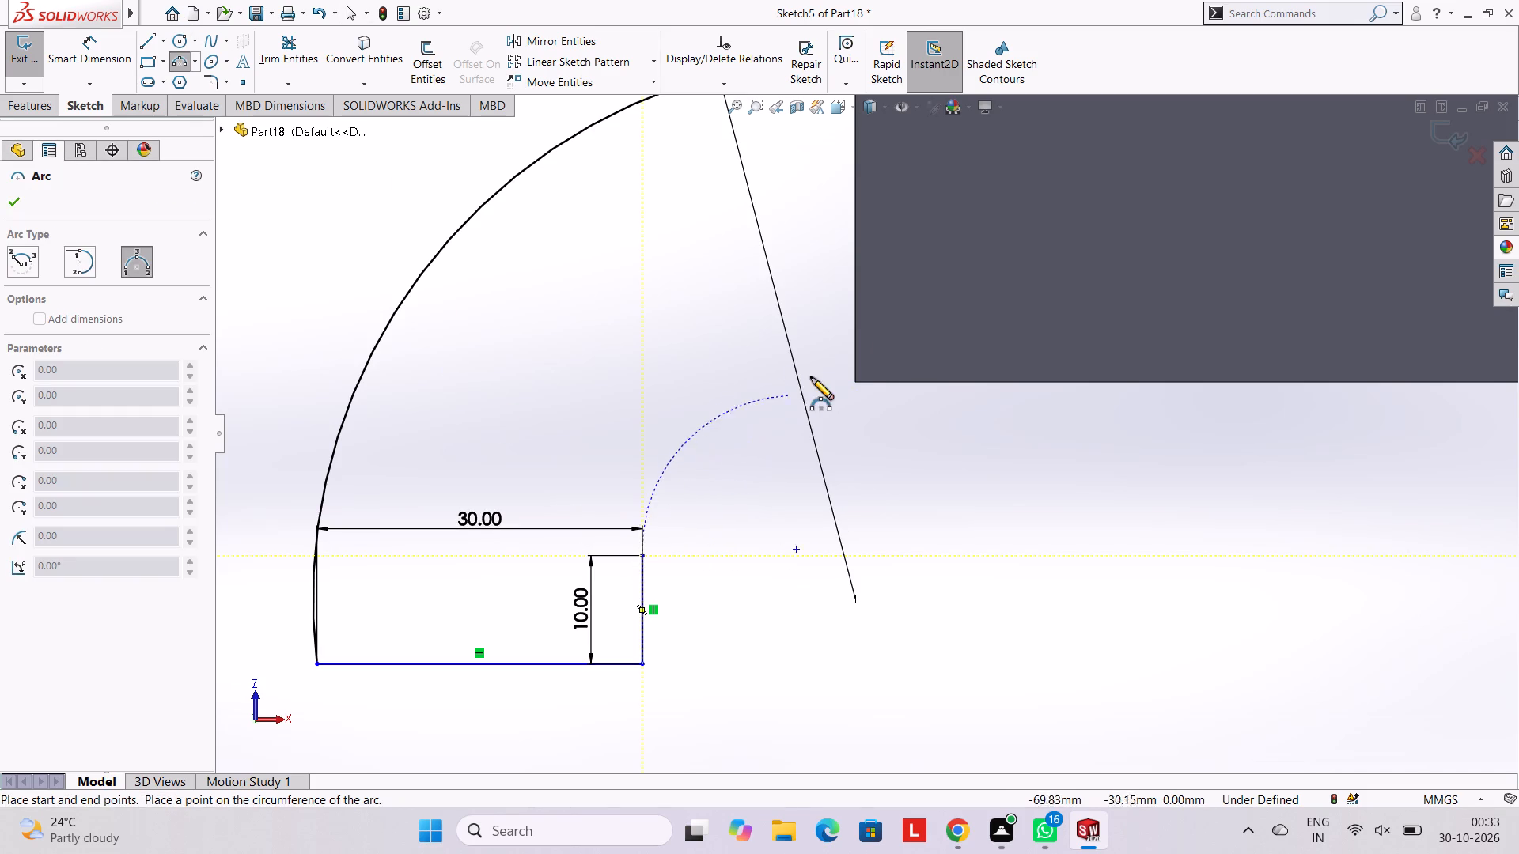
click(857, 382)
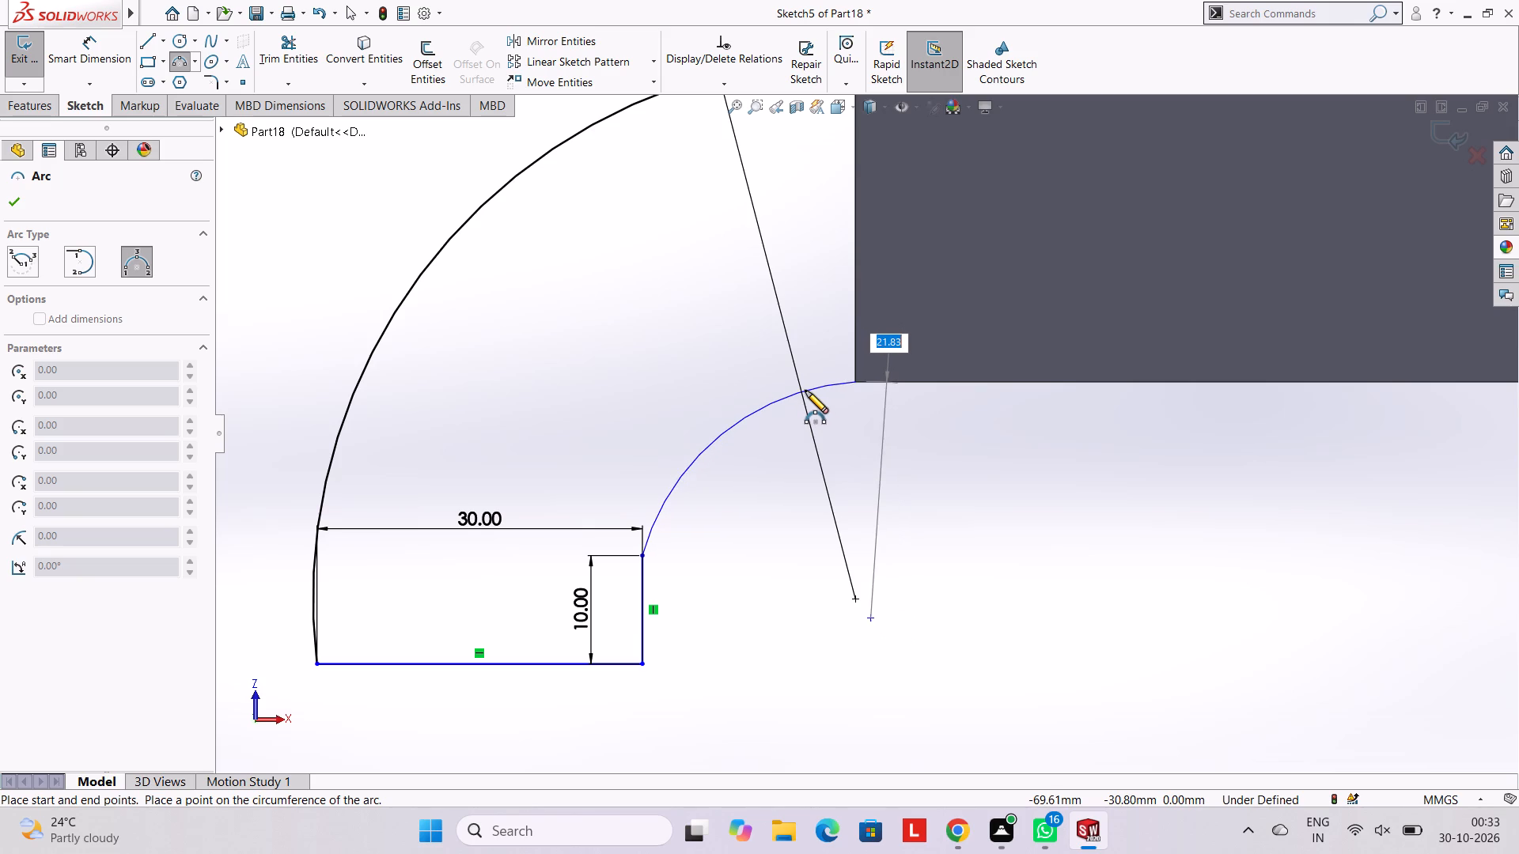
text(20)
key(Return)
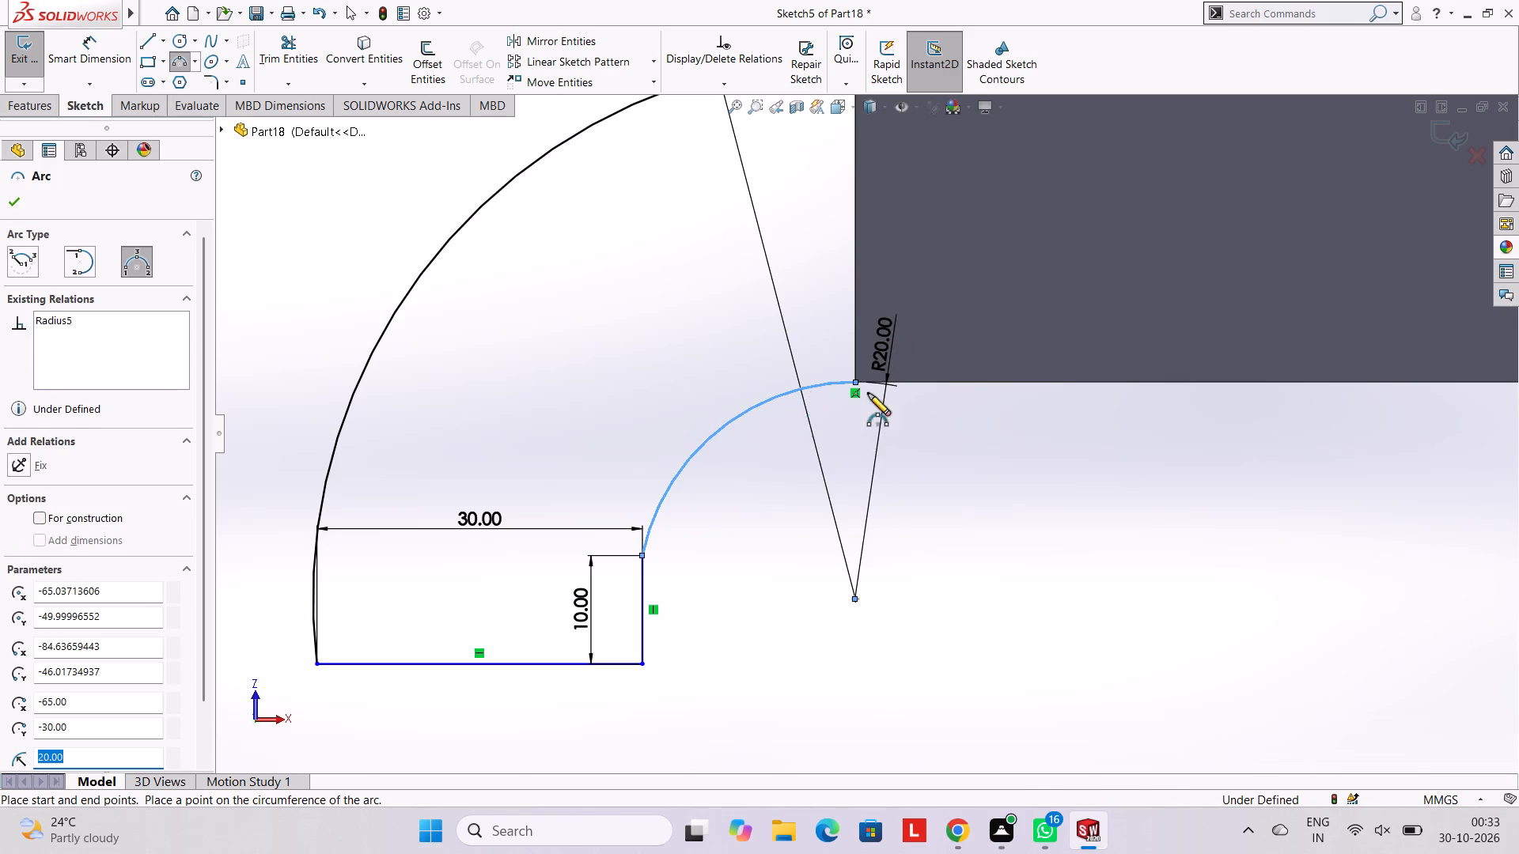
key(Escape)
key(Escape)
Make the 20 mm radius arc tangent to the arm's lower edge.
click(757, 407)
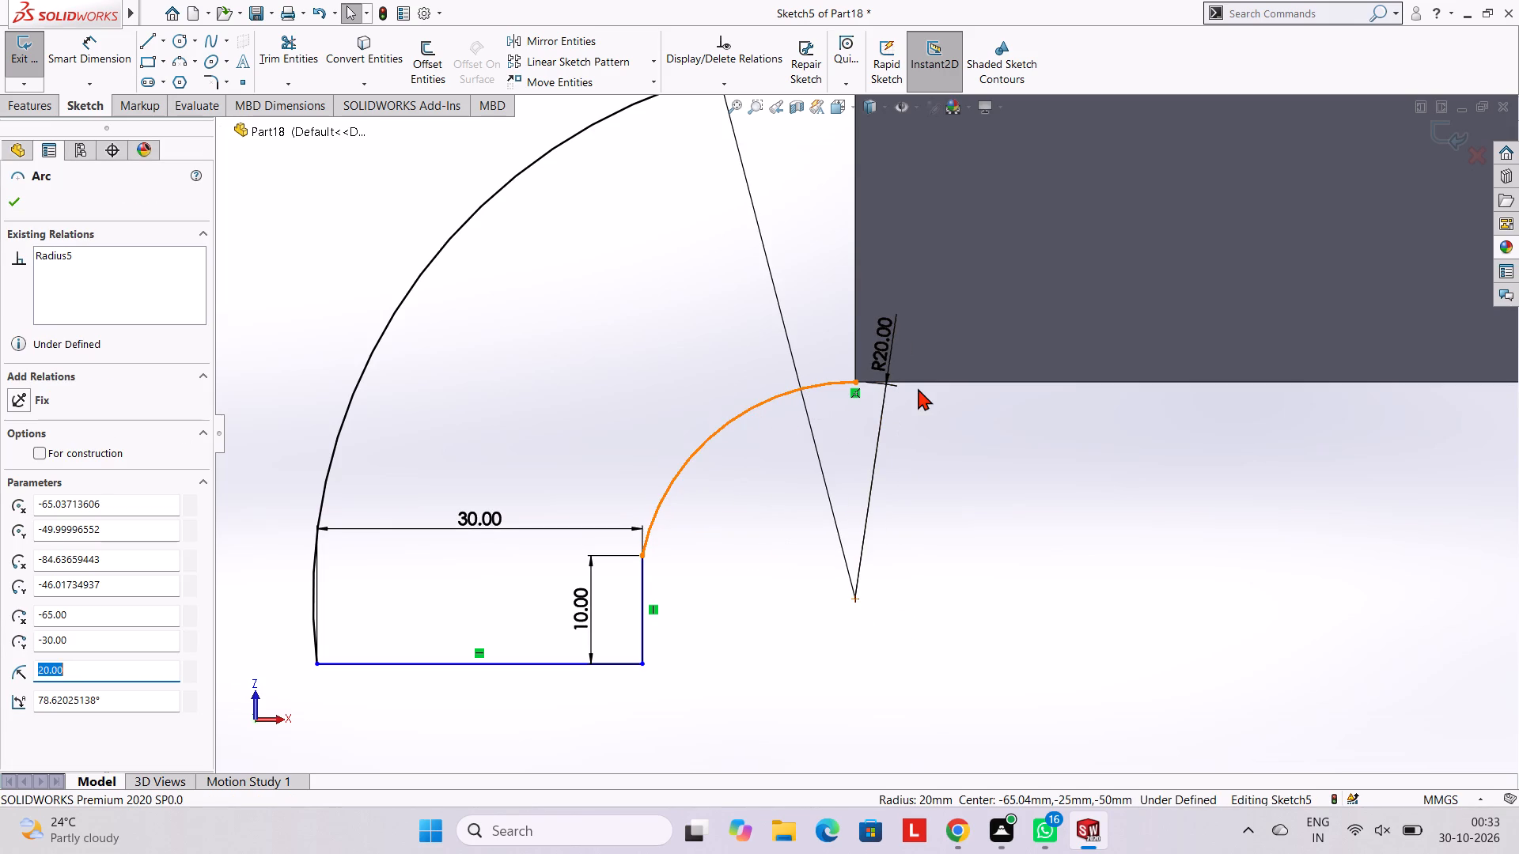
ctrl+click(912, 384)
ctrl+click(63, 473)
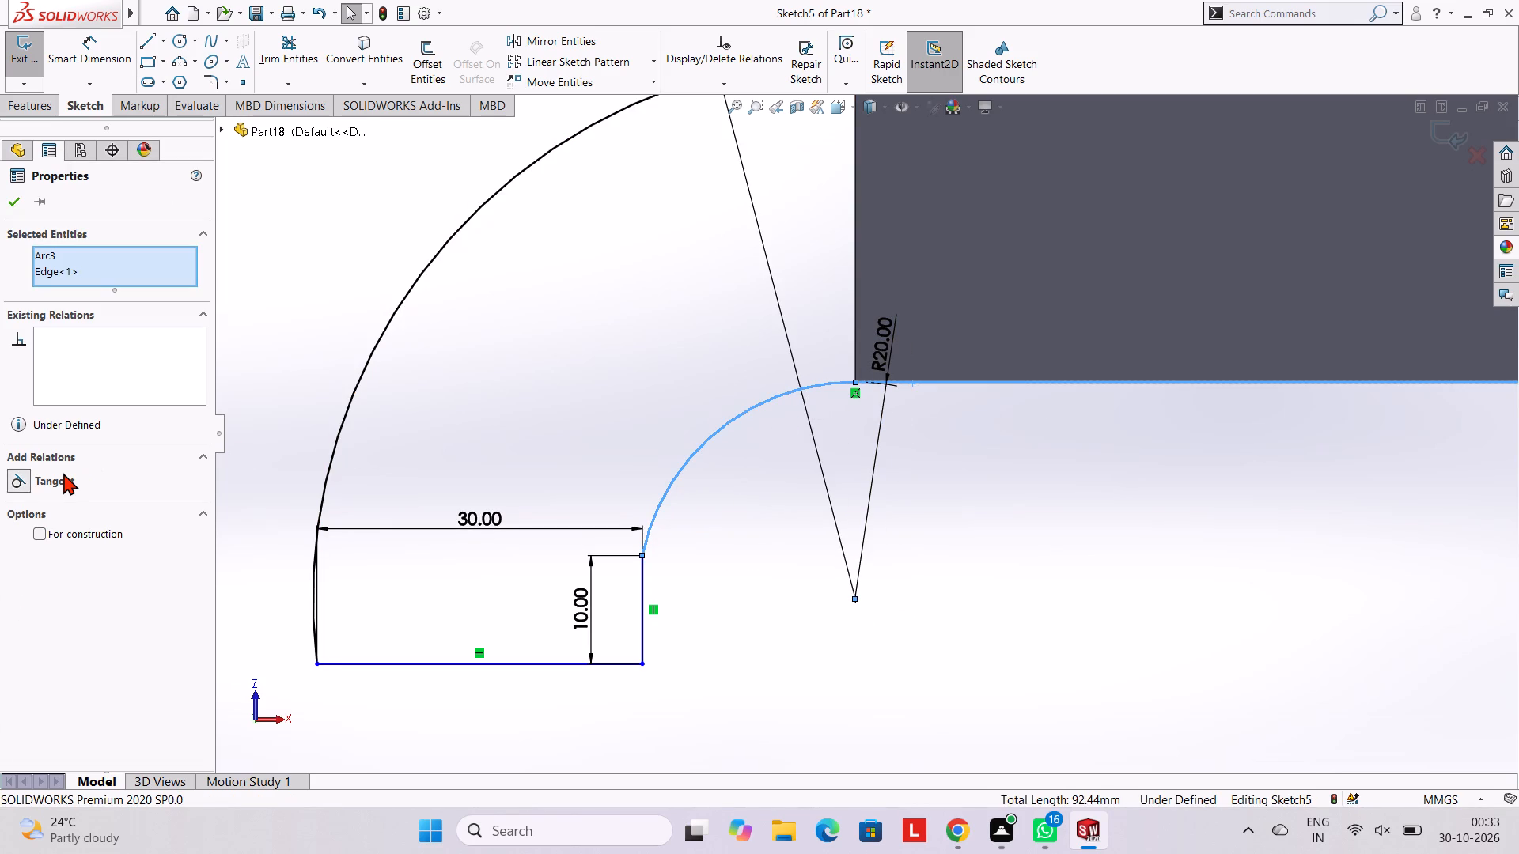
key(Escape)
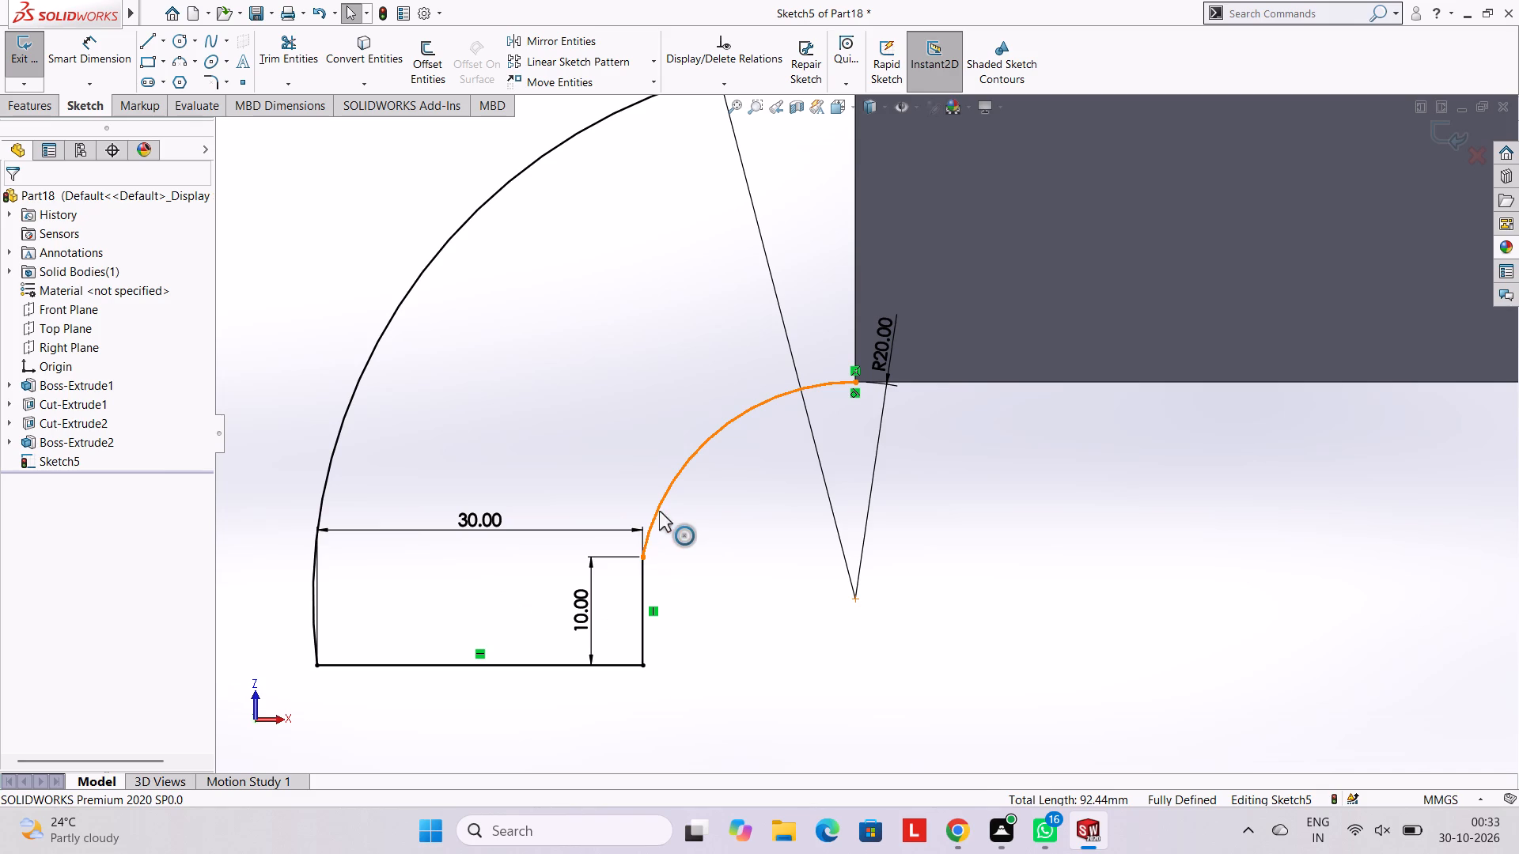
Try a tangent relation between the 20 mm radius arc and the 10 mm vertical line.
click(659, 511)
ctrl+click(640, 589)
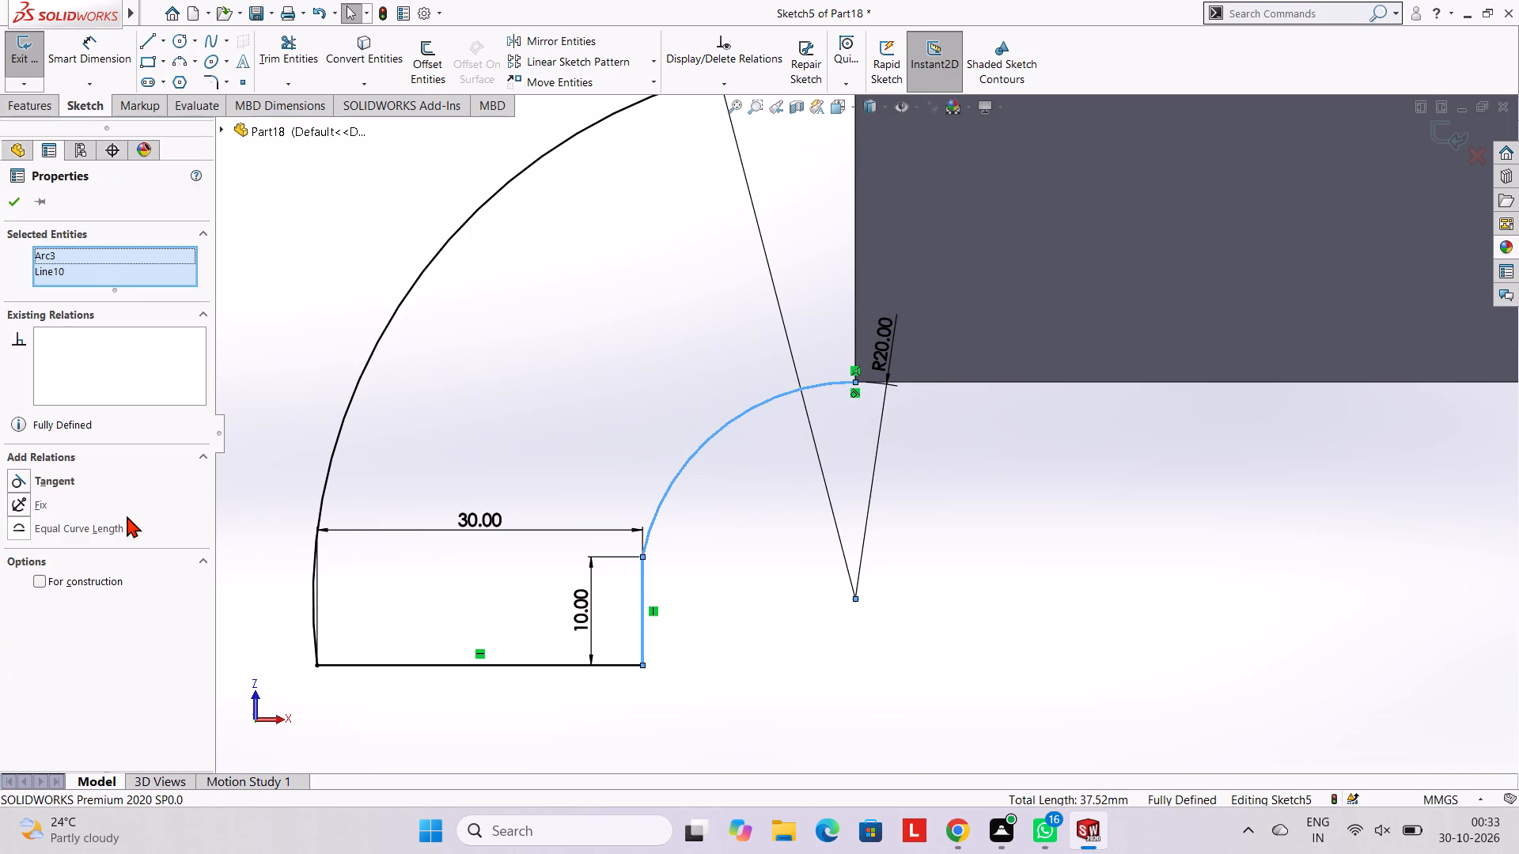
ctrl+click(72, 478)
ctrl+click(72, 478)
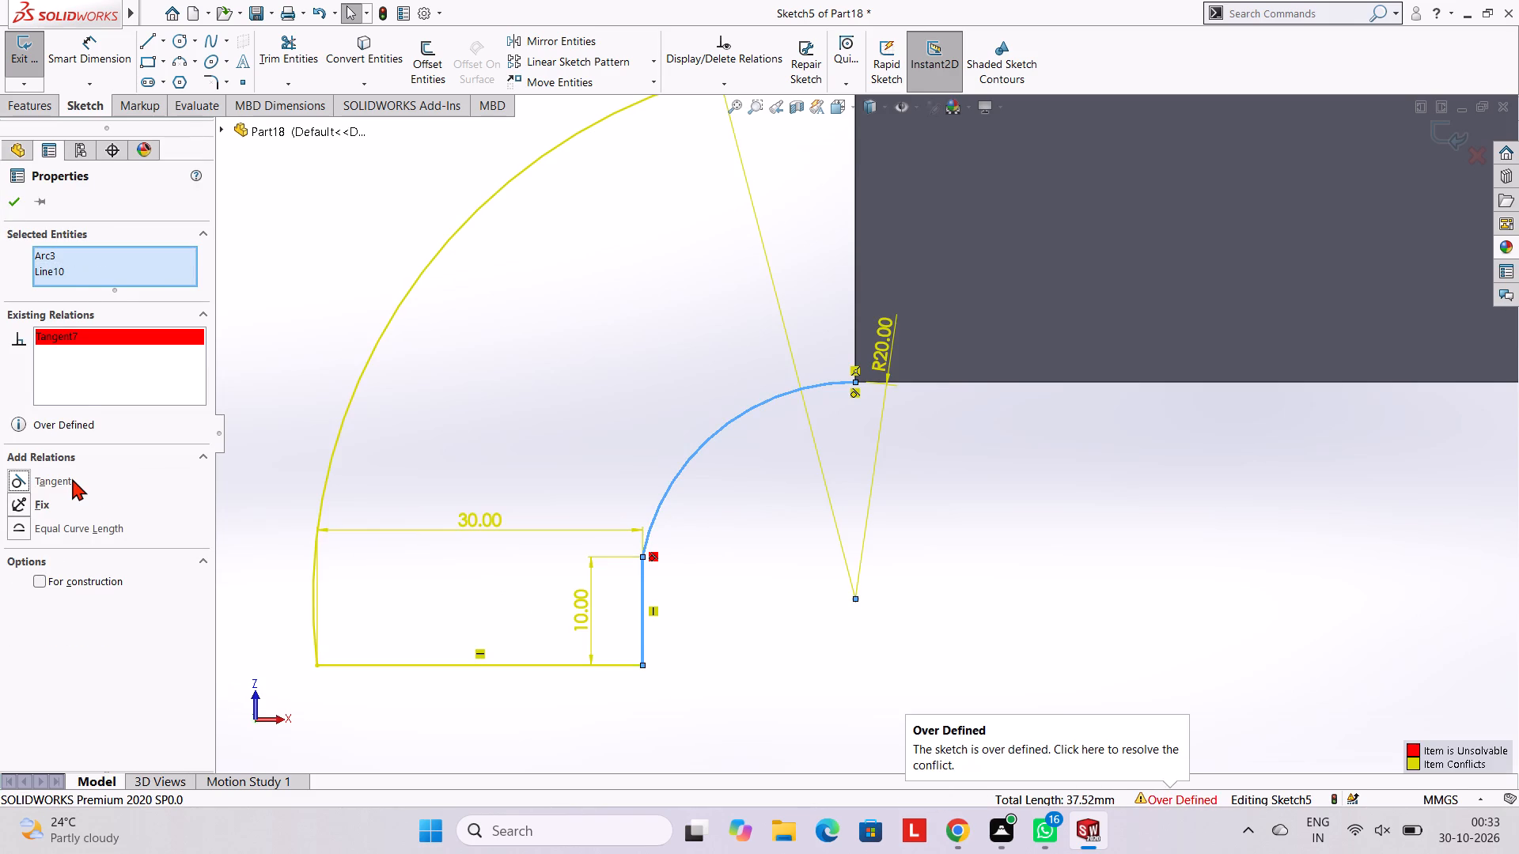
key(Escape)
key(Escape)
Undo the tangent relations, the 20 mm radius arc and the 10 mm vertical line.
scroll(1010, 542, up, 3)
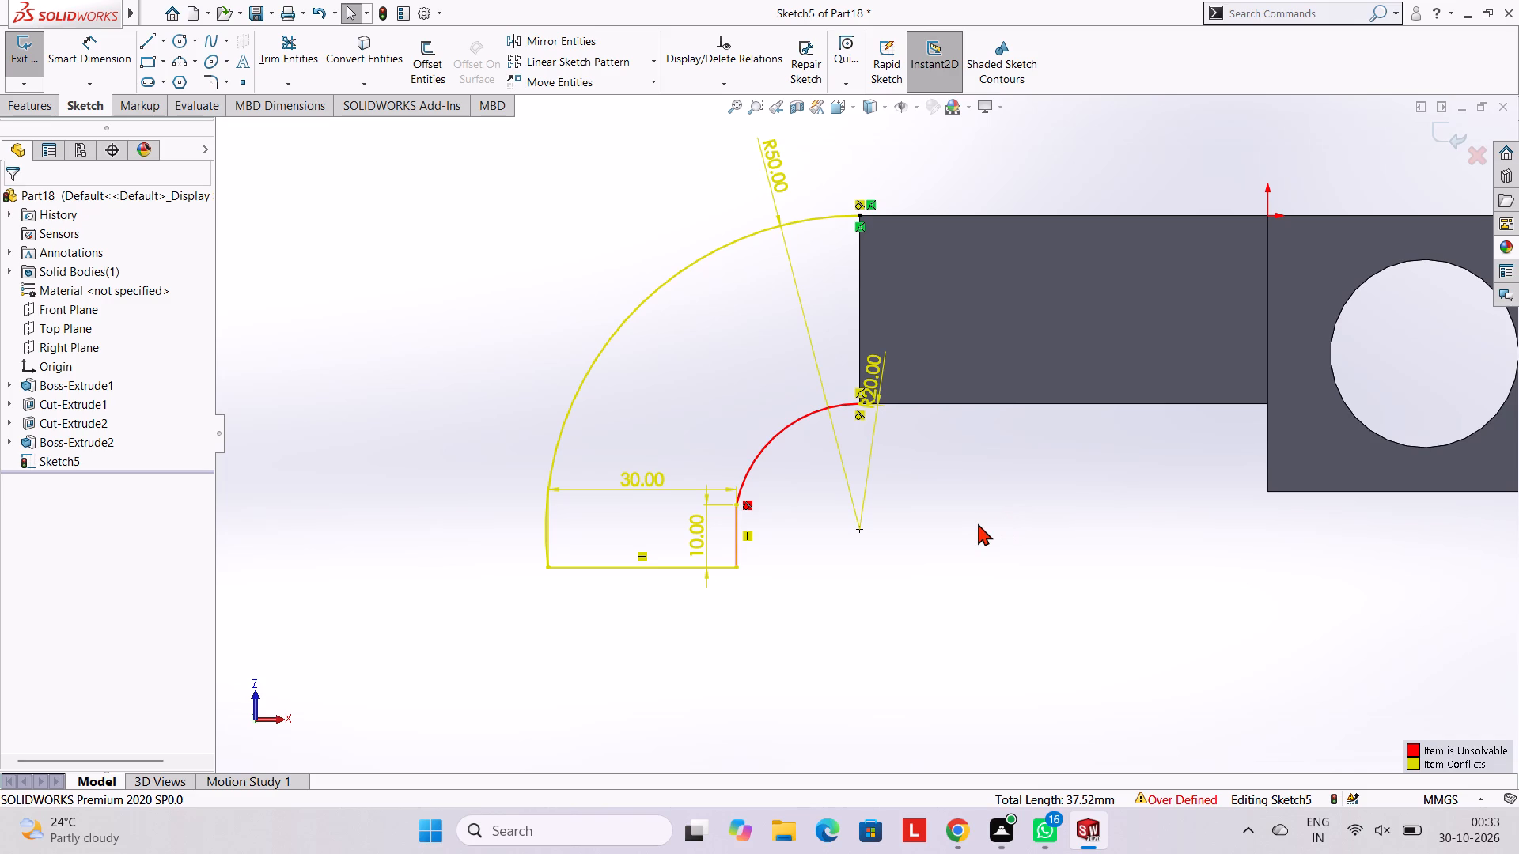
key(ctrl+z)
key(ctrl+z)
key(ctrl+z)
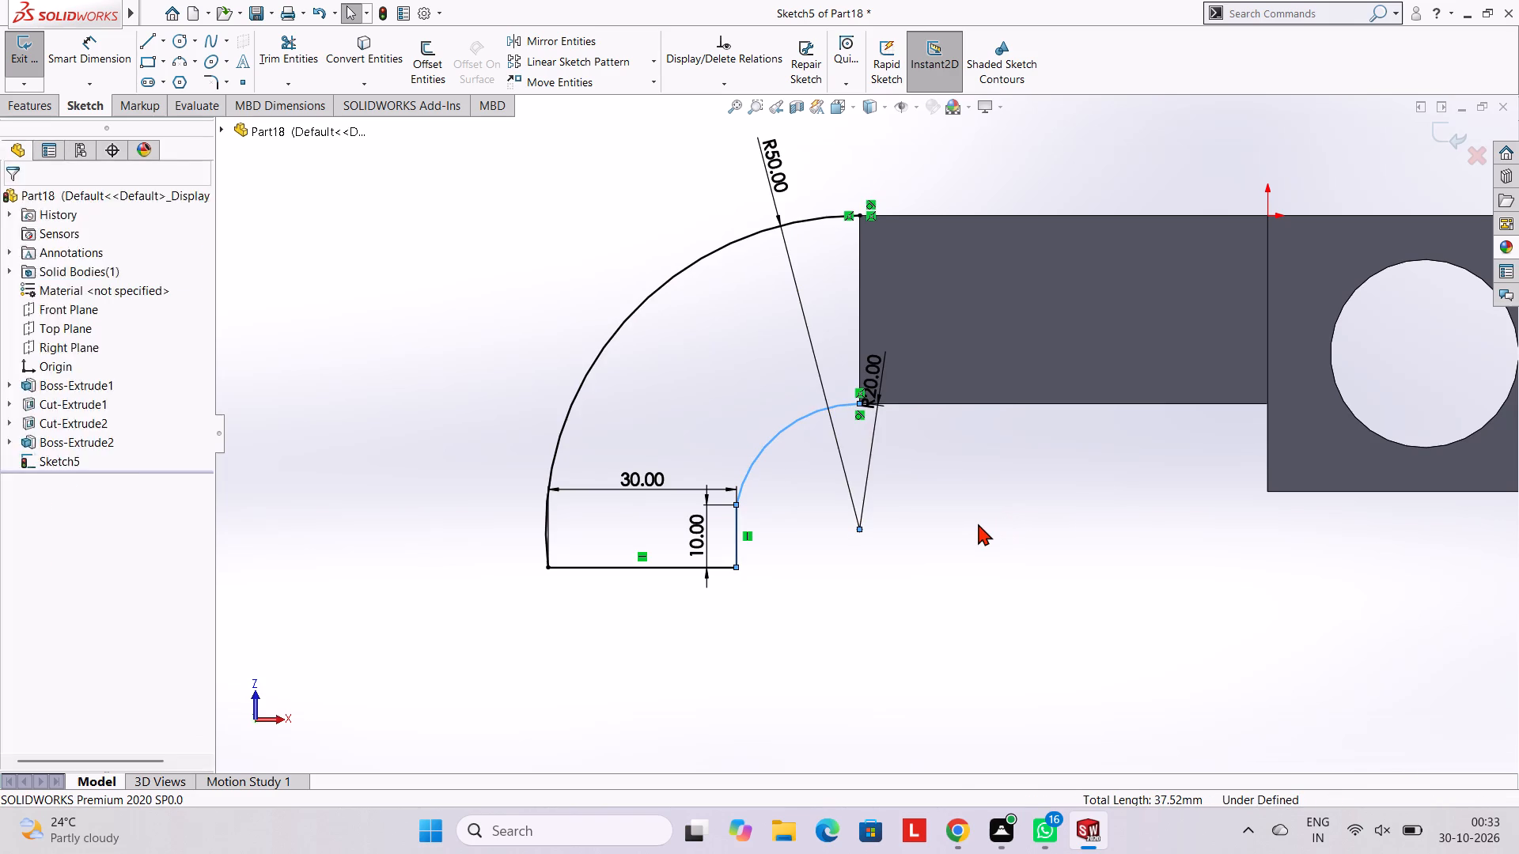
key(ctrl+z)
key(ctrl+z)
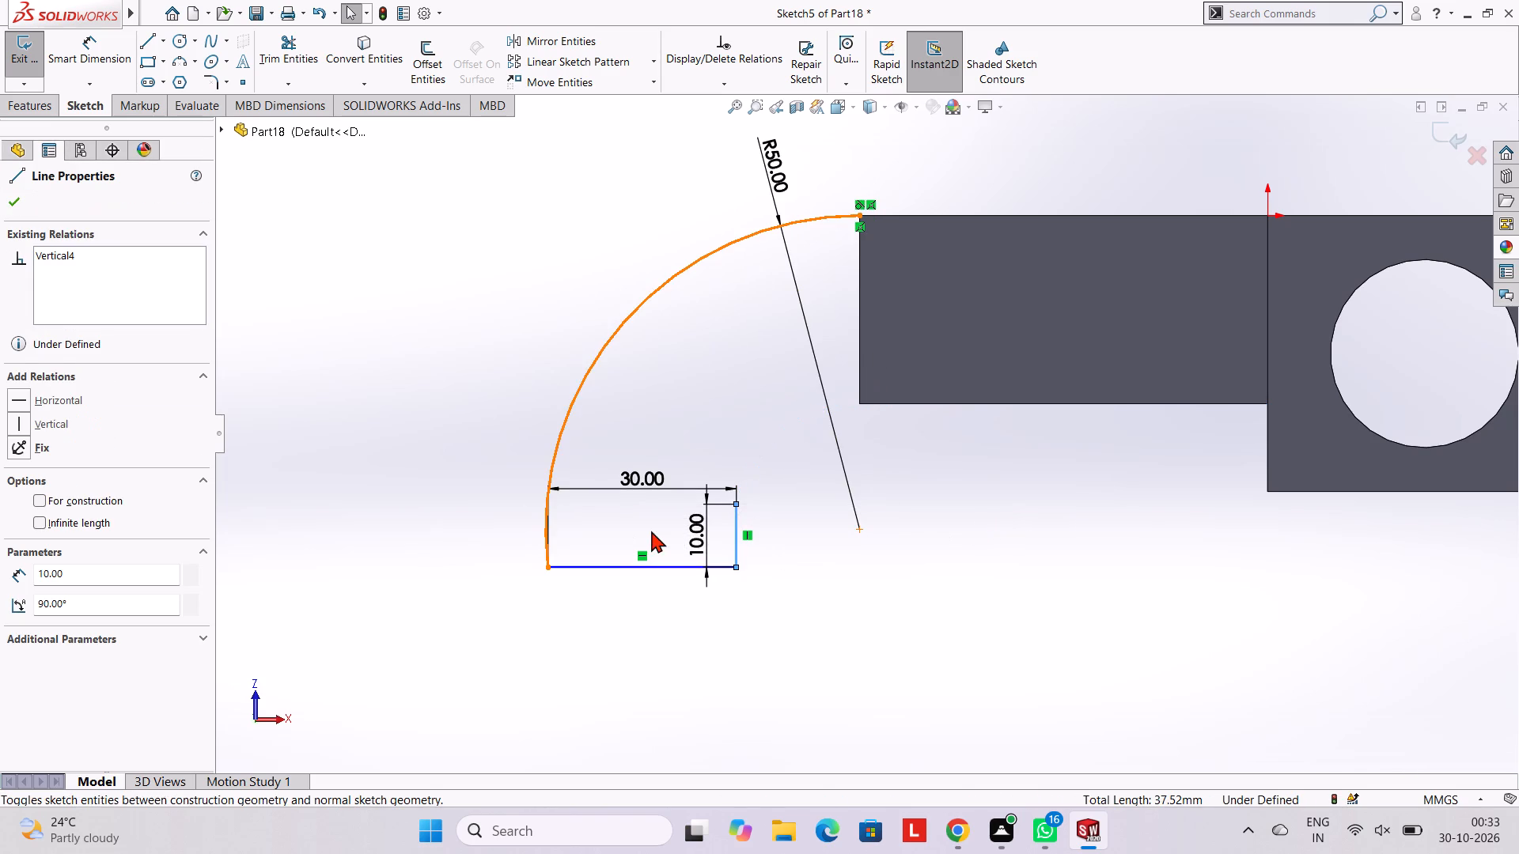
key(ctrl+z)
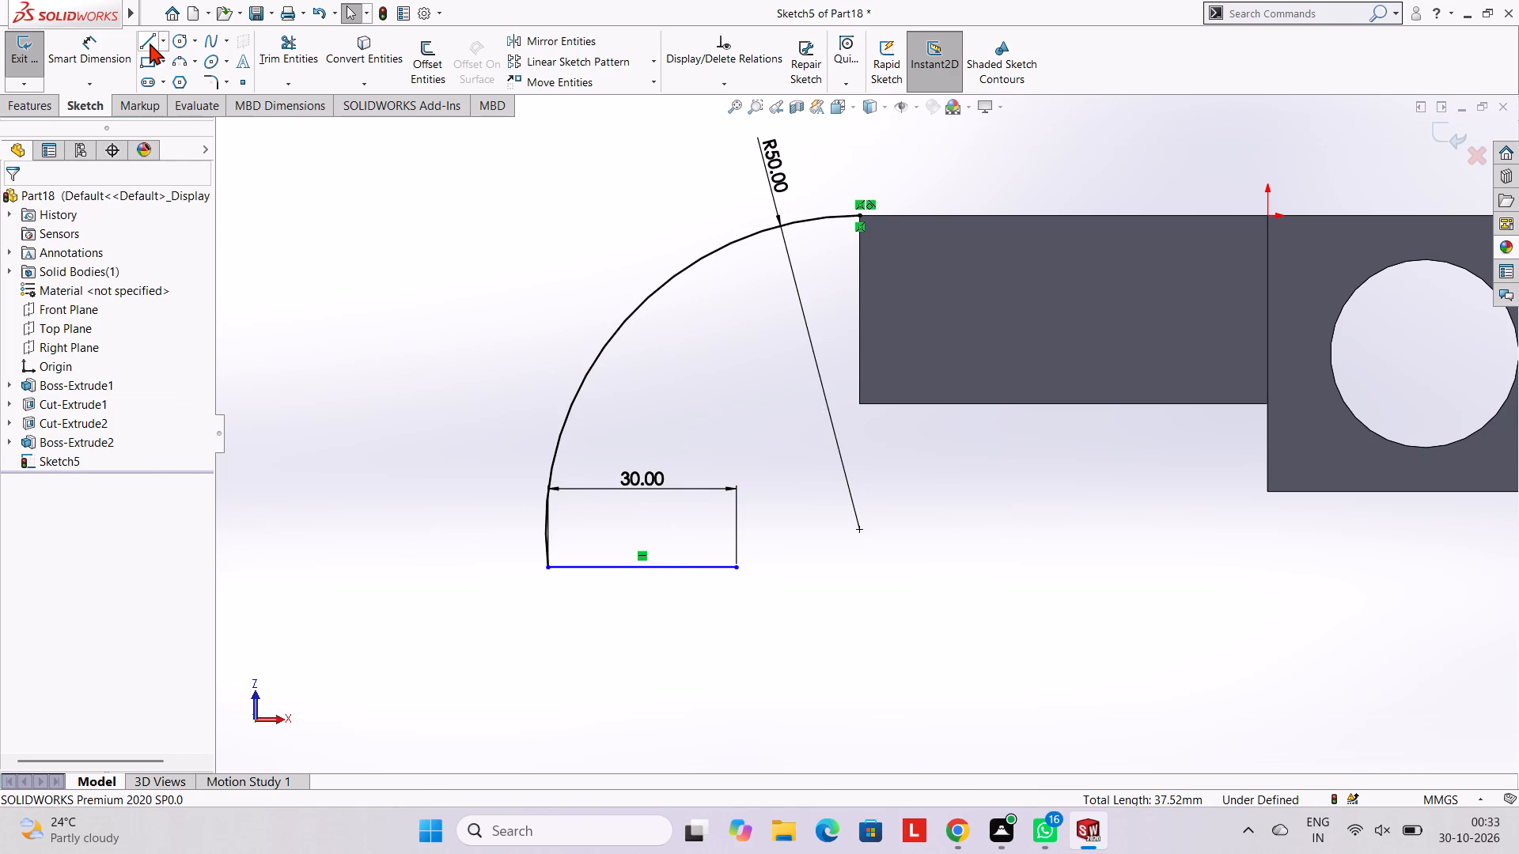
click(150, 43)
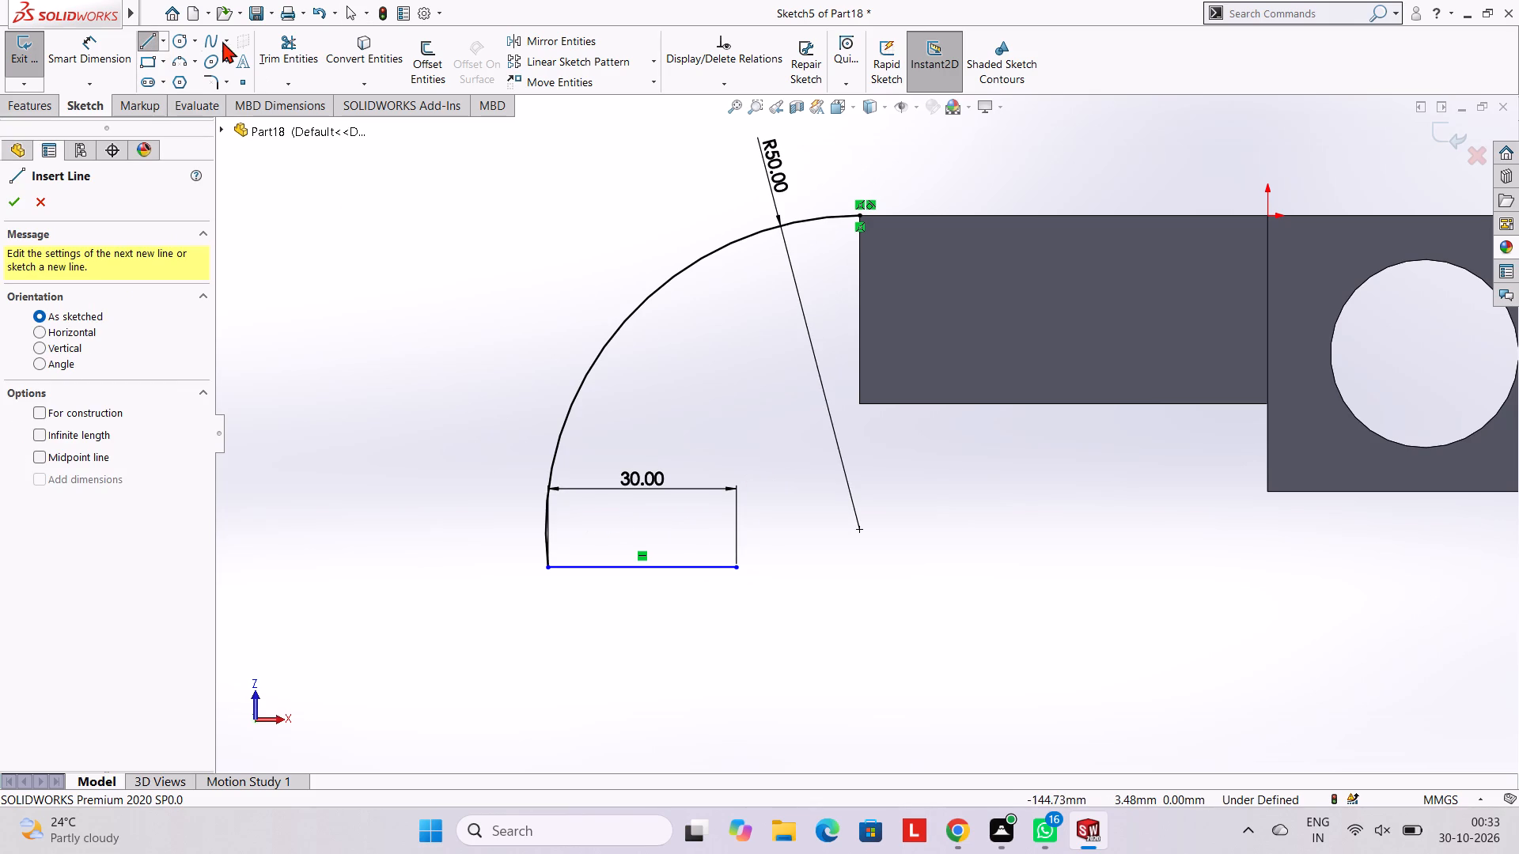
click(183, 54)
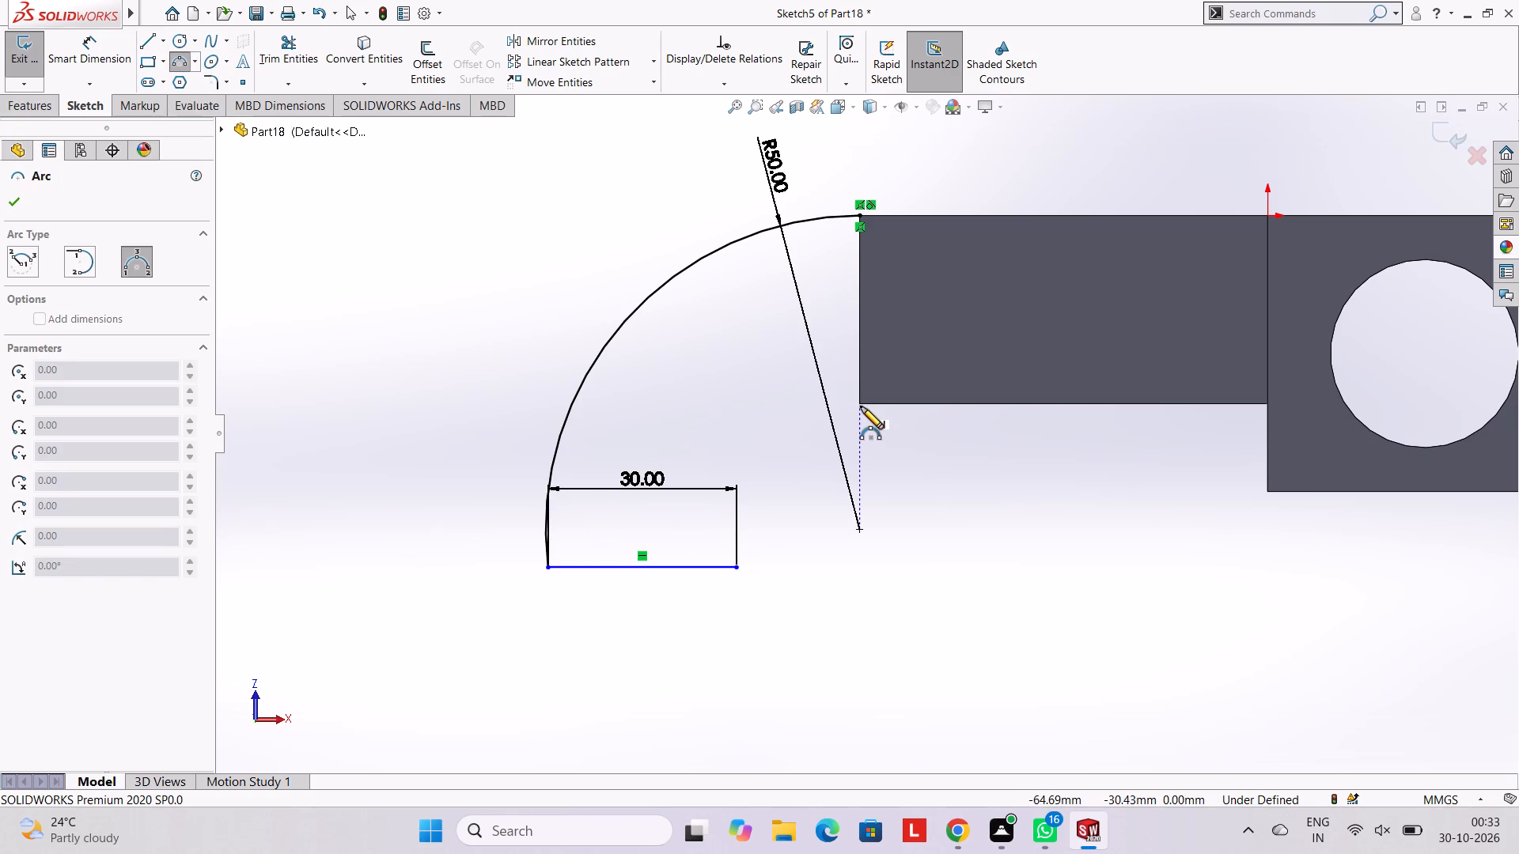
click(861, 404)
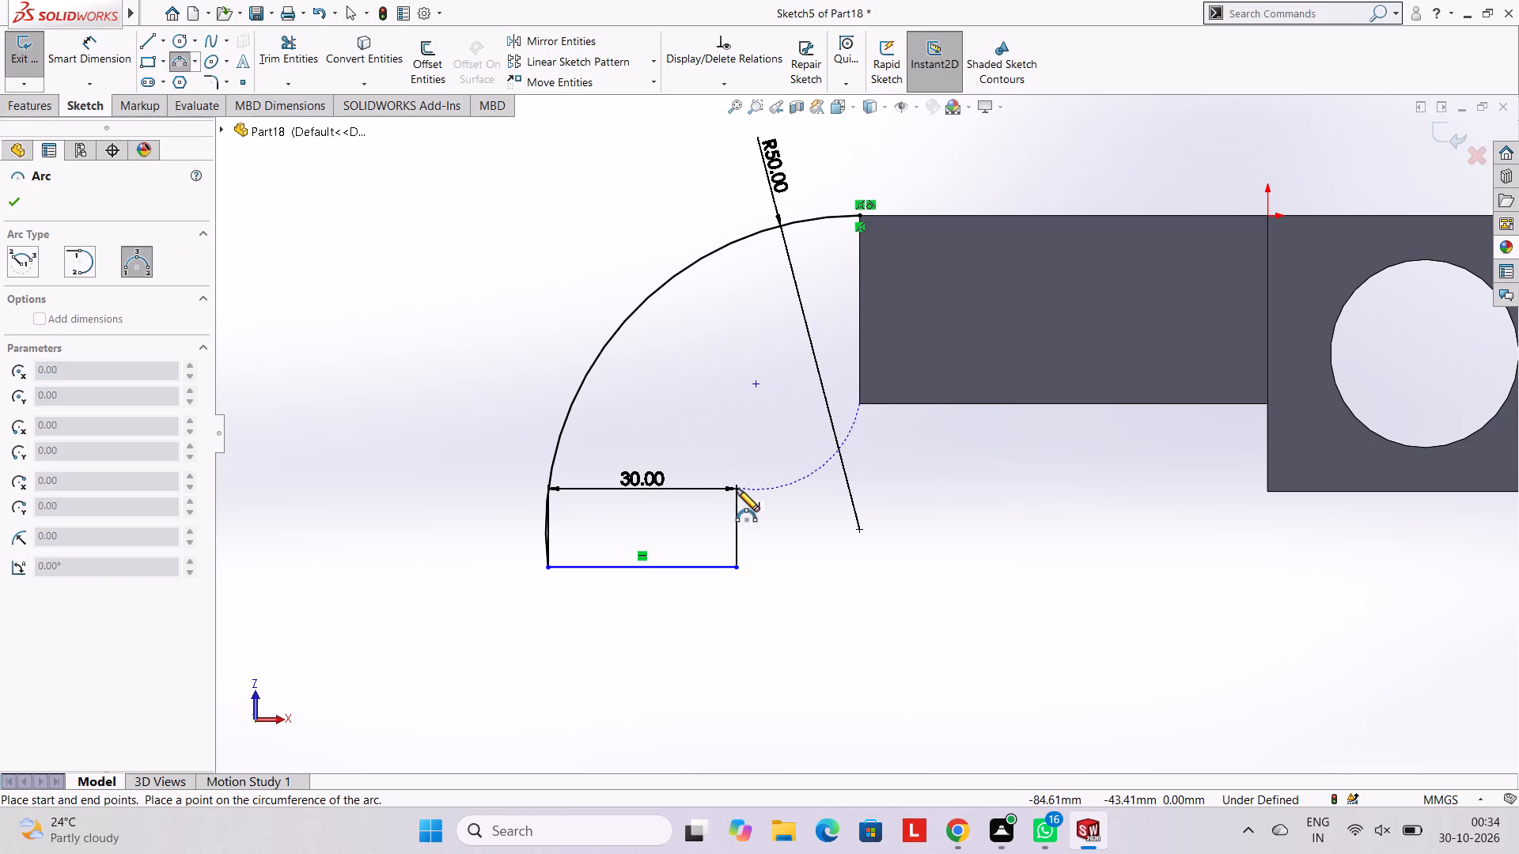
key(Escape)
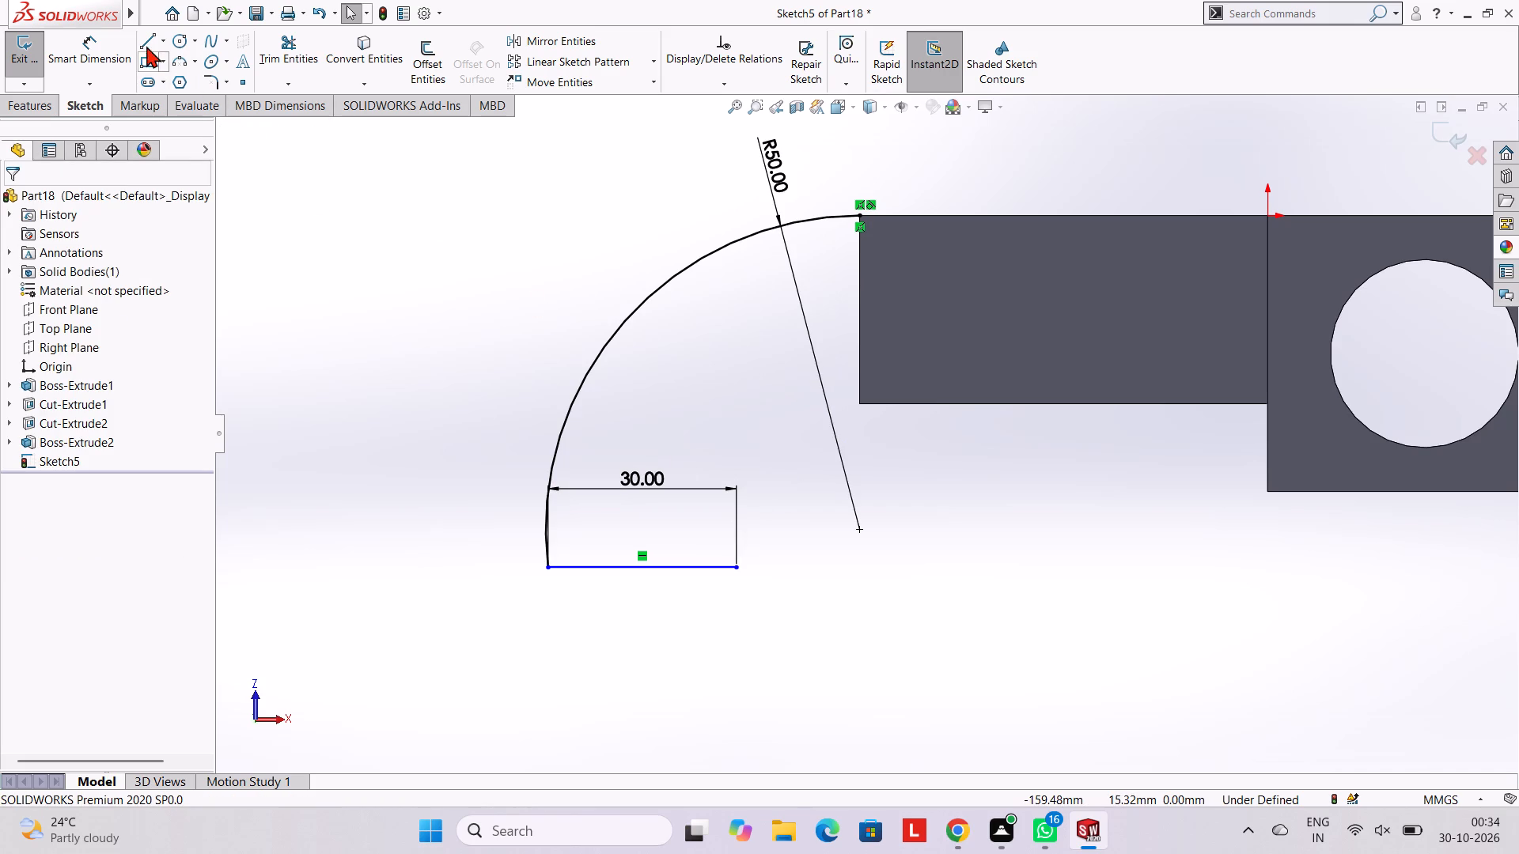
Draw an 8 mm vertical line upward from the inner end of the 30 mm bottom line.
click(143, 42)
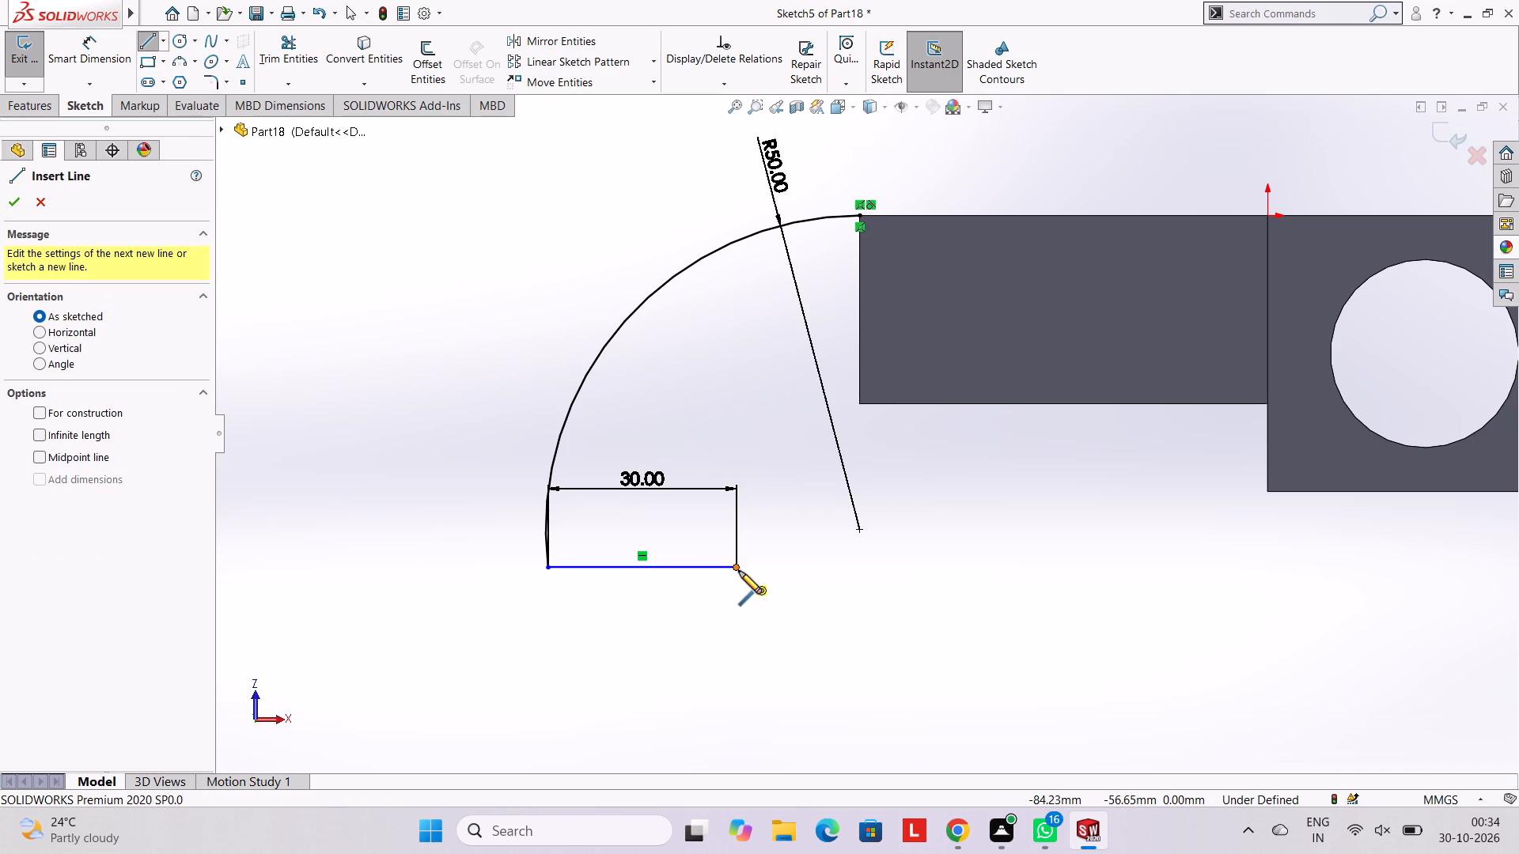
click(739, 571)
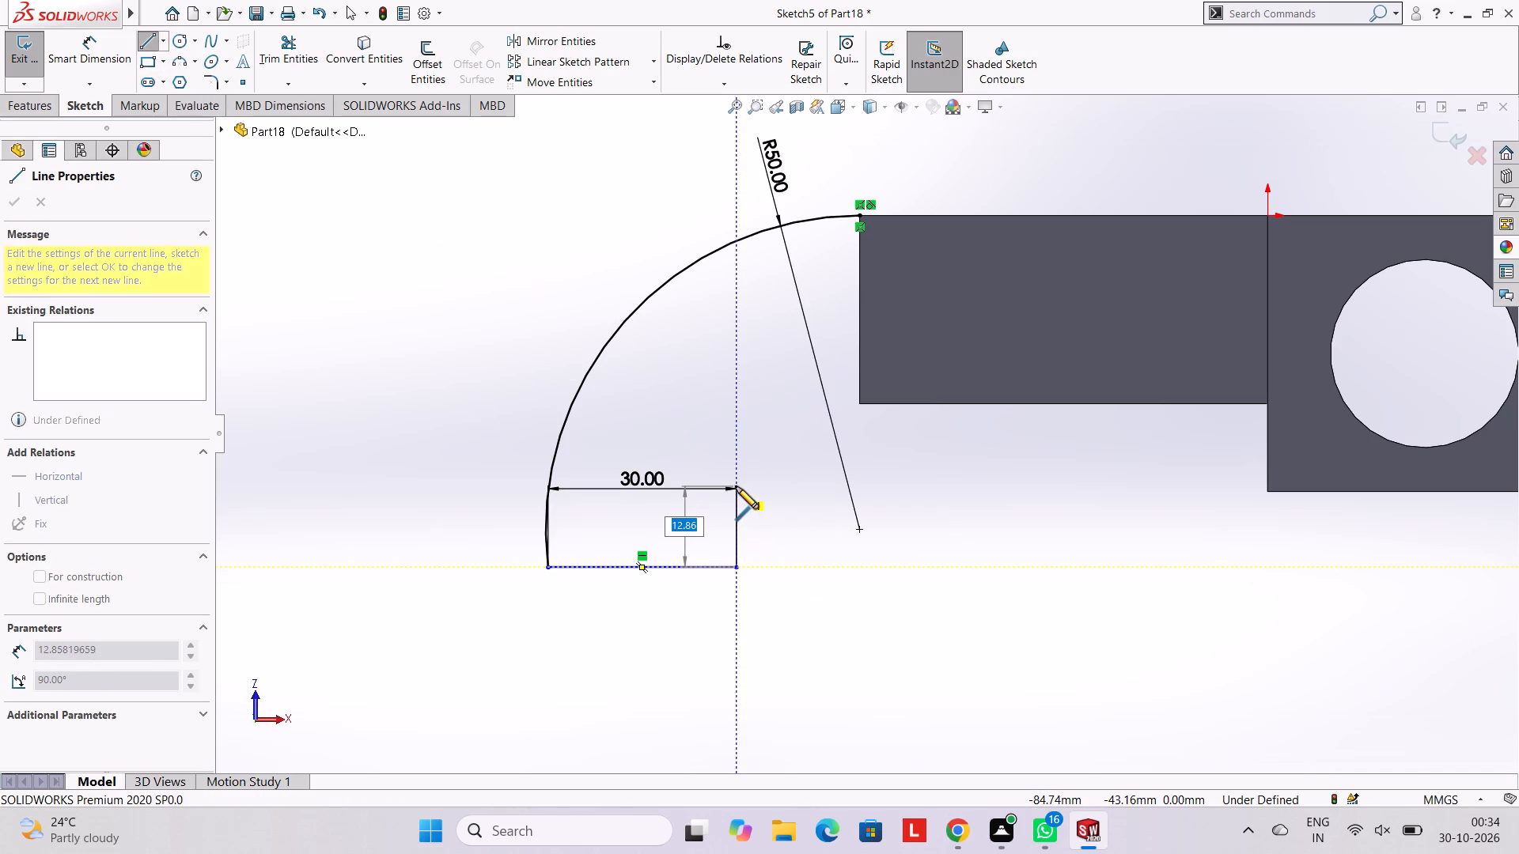
key(8)
key(Return)
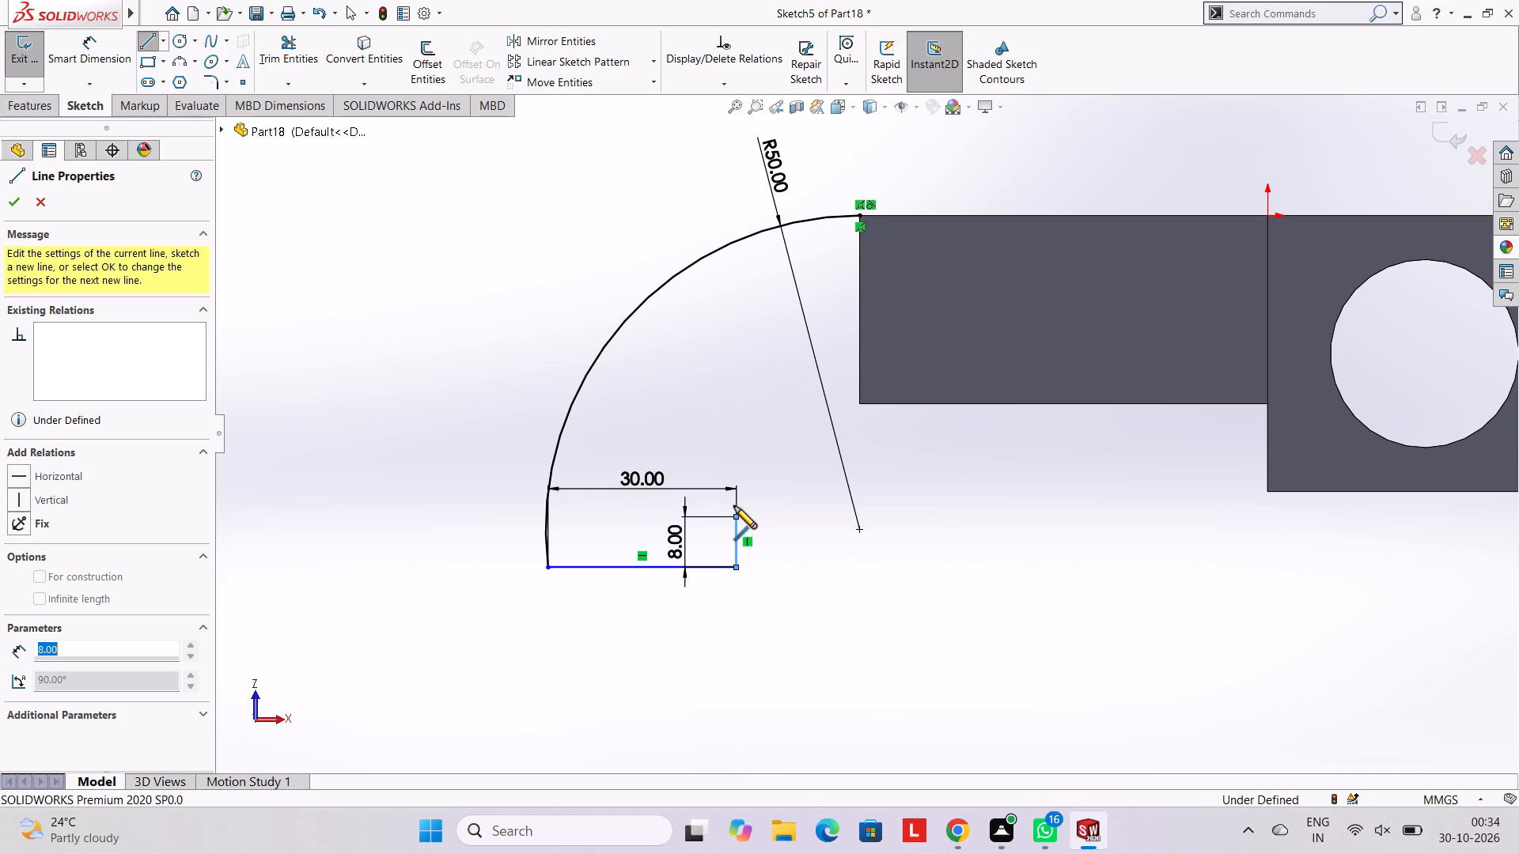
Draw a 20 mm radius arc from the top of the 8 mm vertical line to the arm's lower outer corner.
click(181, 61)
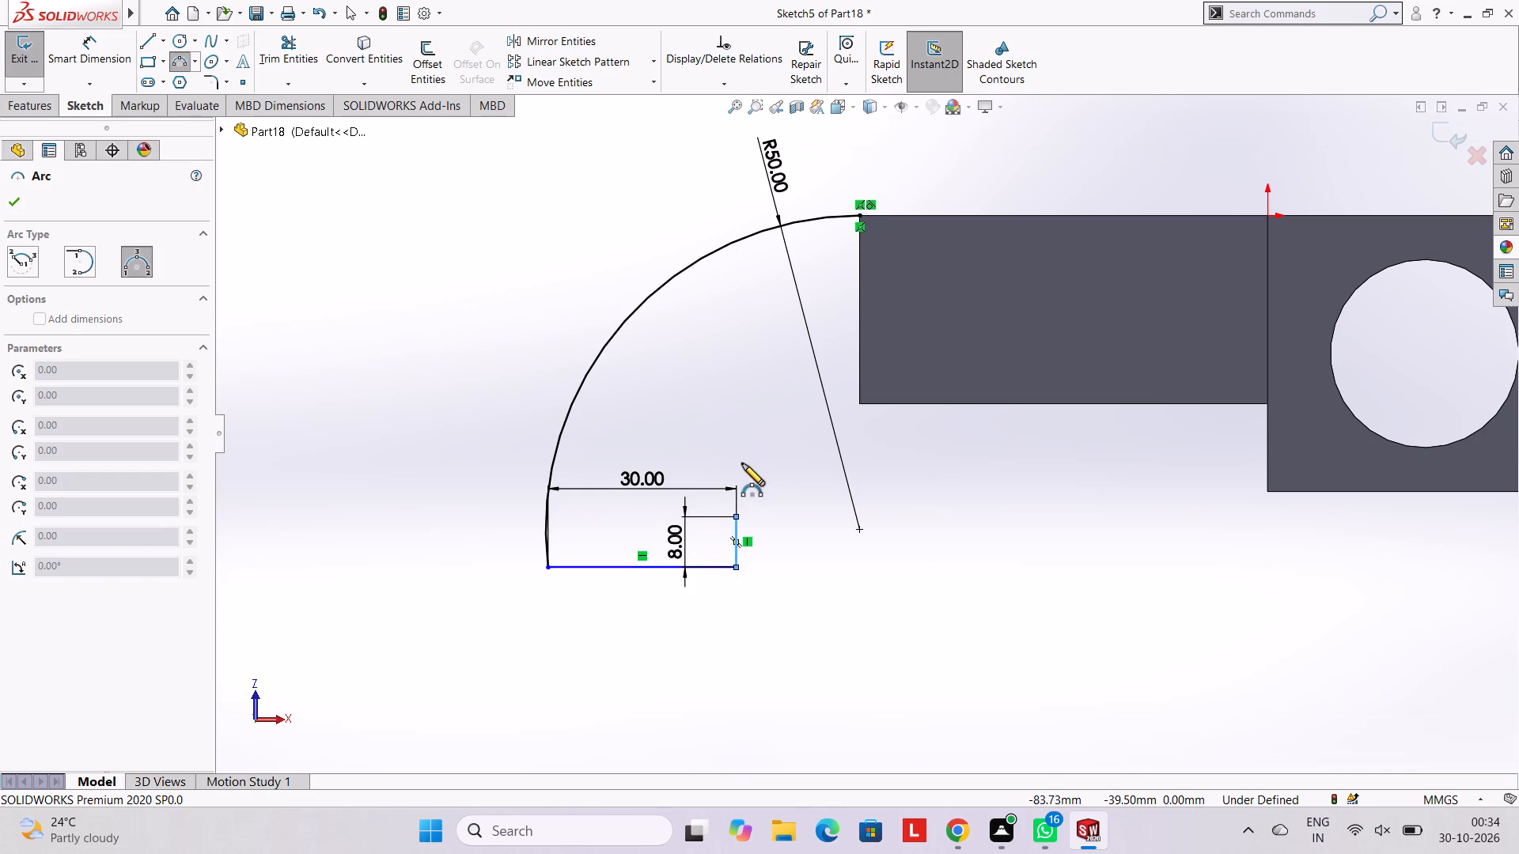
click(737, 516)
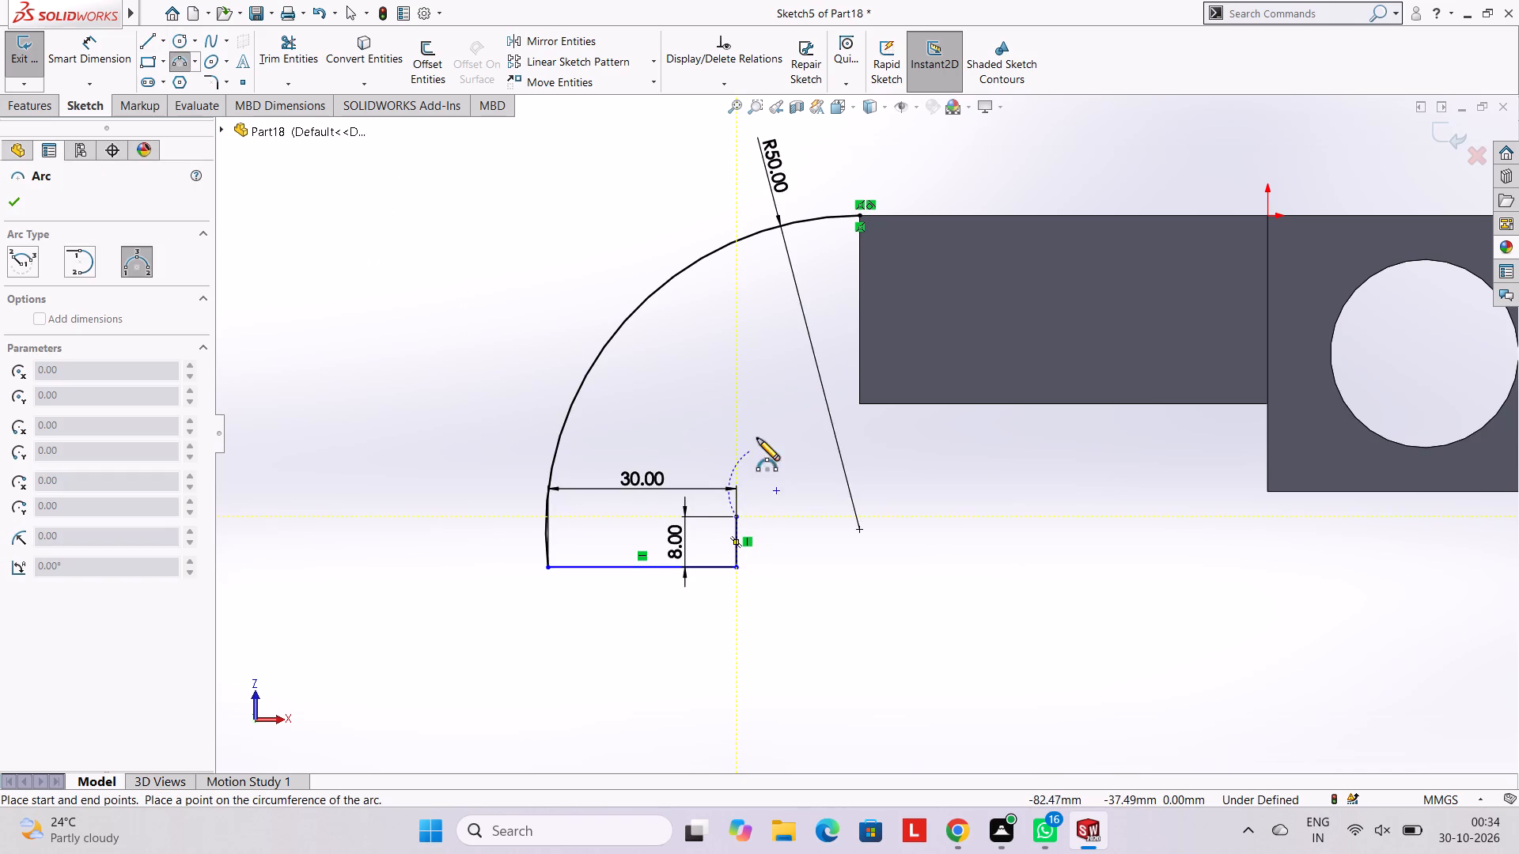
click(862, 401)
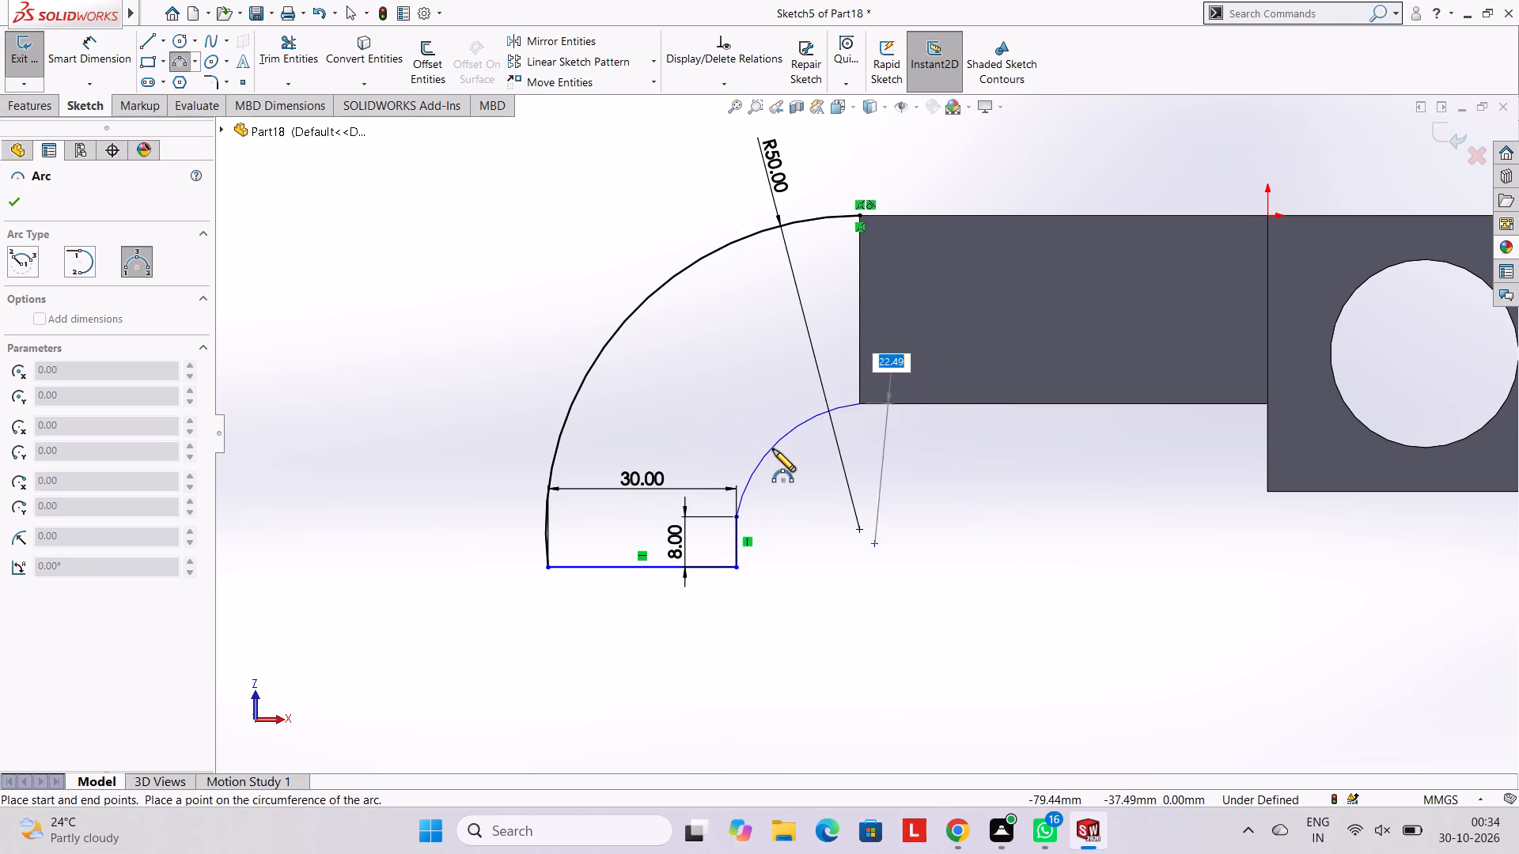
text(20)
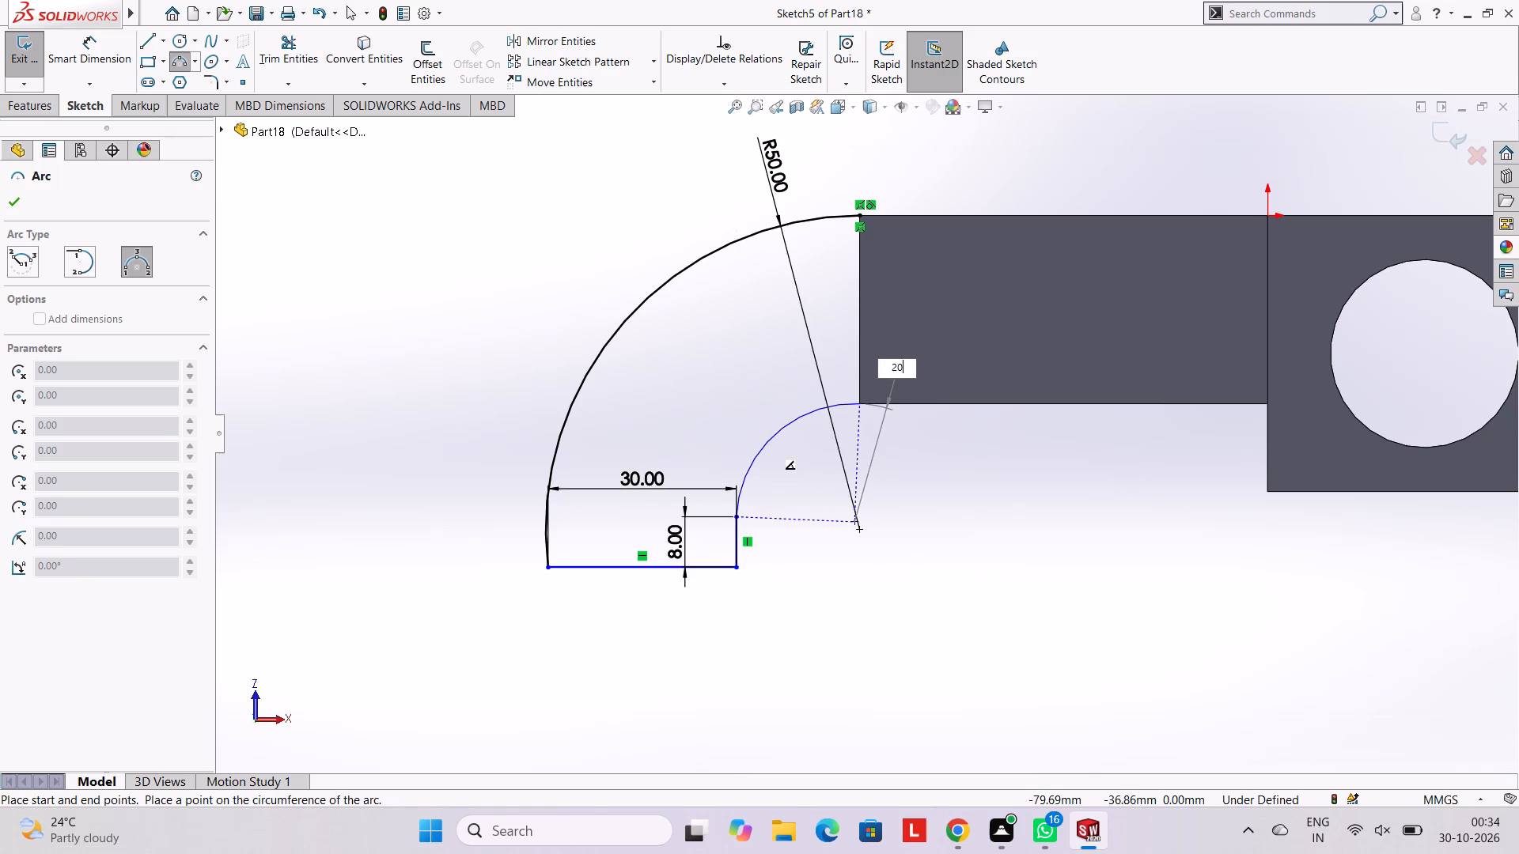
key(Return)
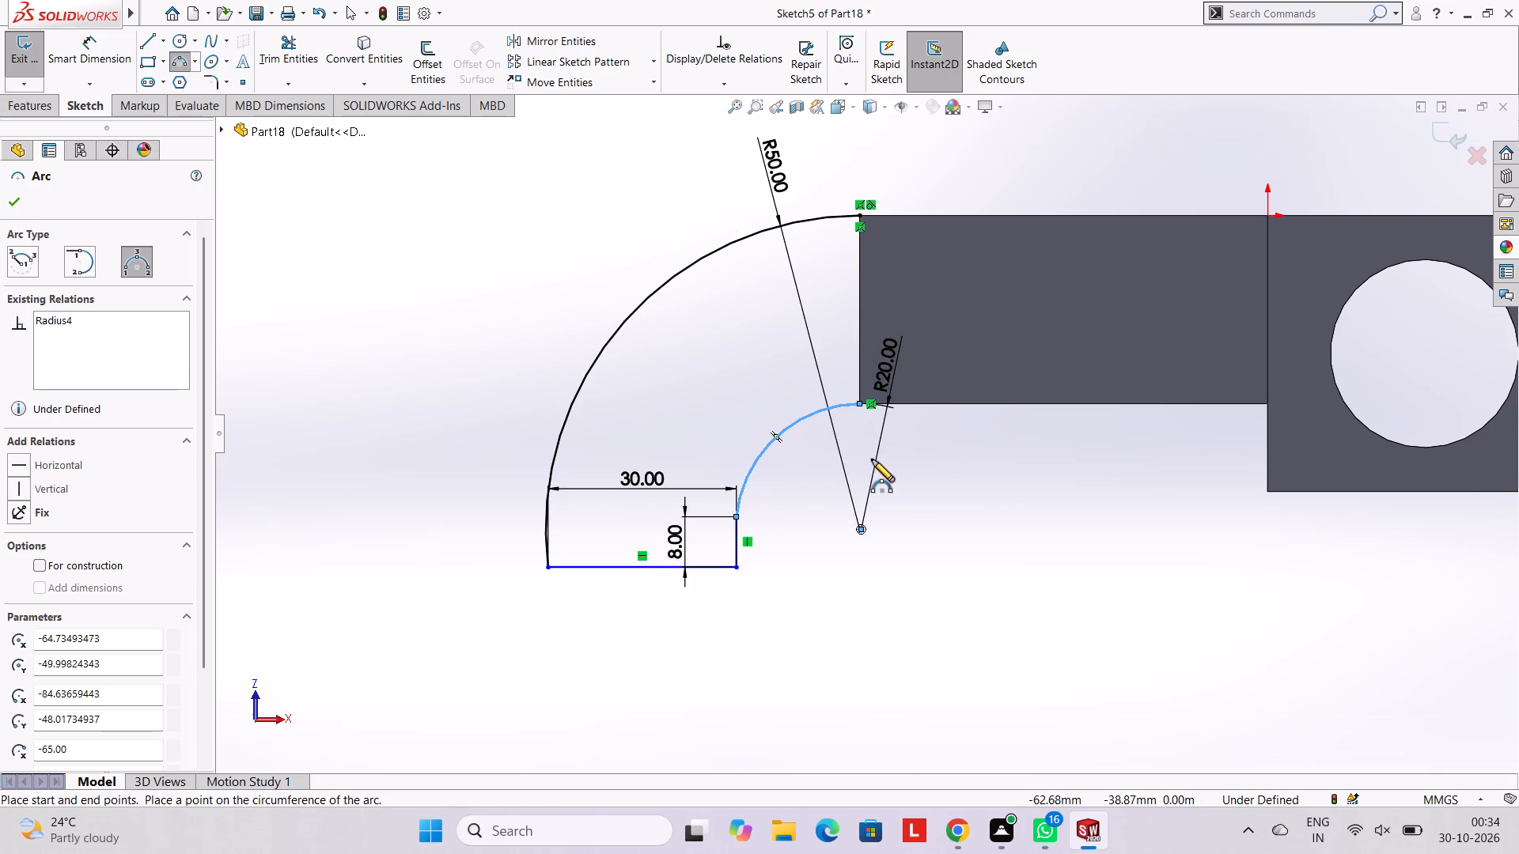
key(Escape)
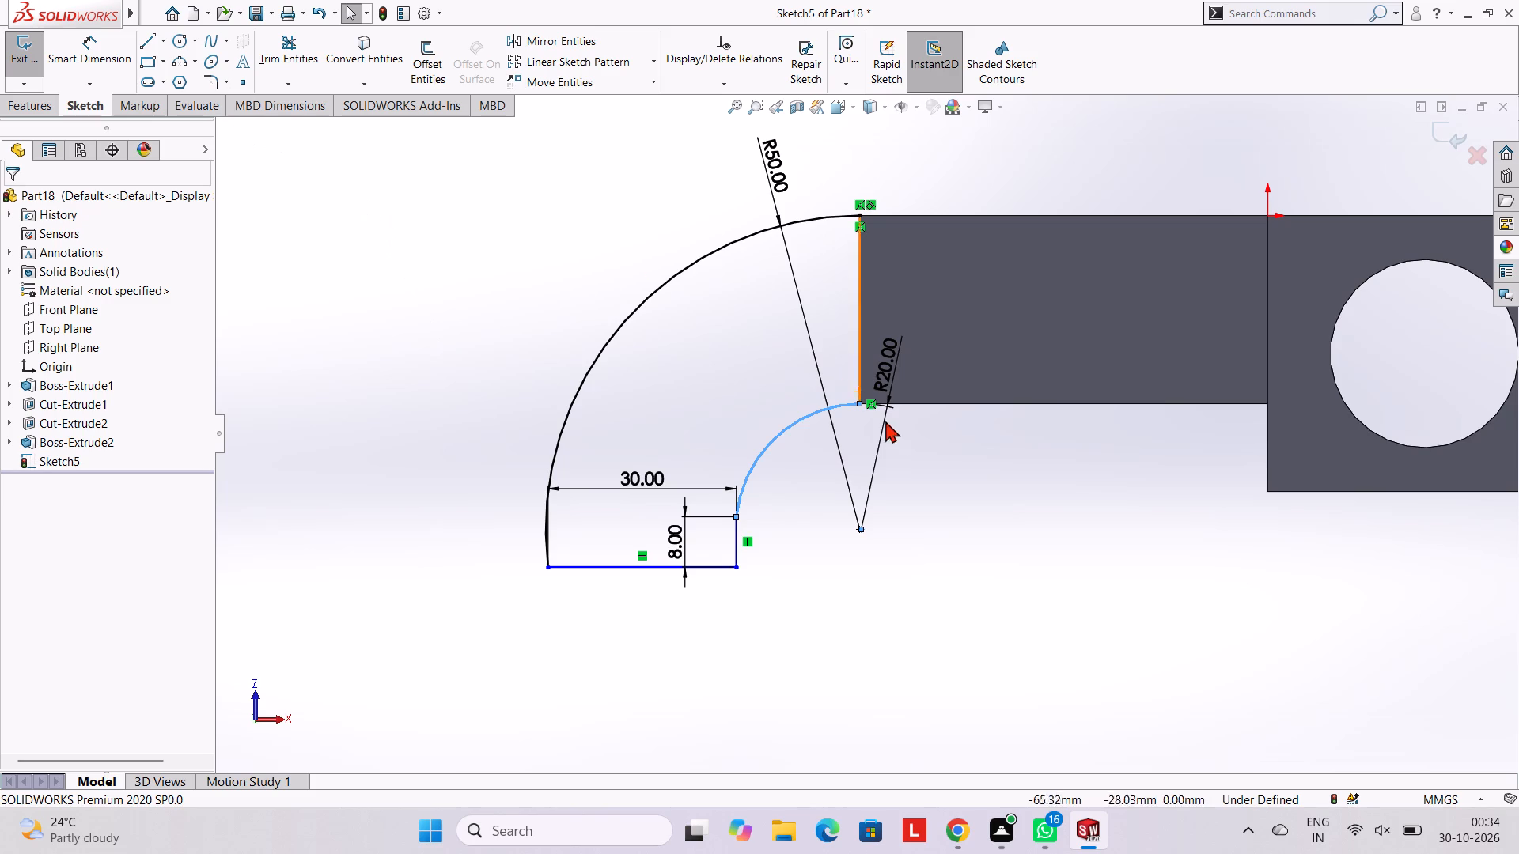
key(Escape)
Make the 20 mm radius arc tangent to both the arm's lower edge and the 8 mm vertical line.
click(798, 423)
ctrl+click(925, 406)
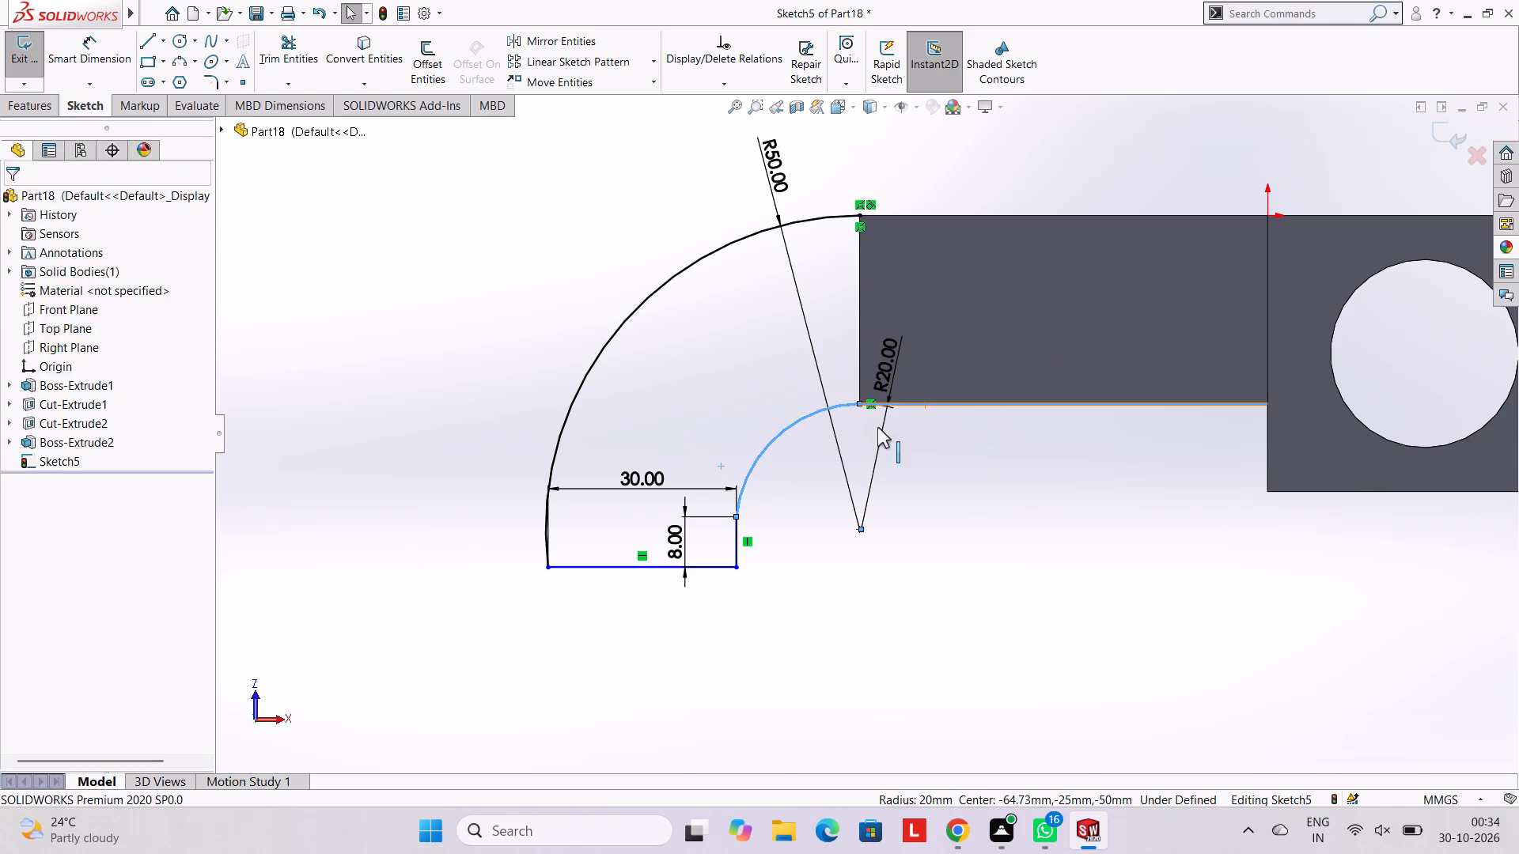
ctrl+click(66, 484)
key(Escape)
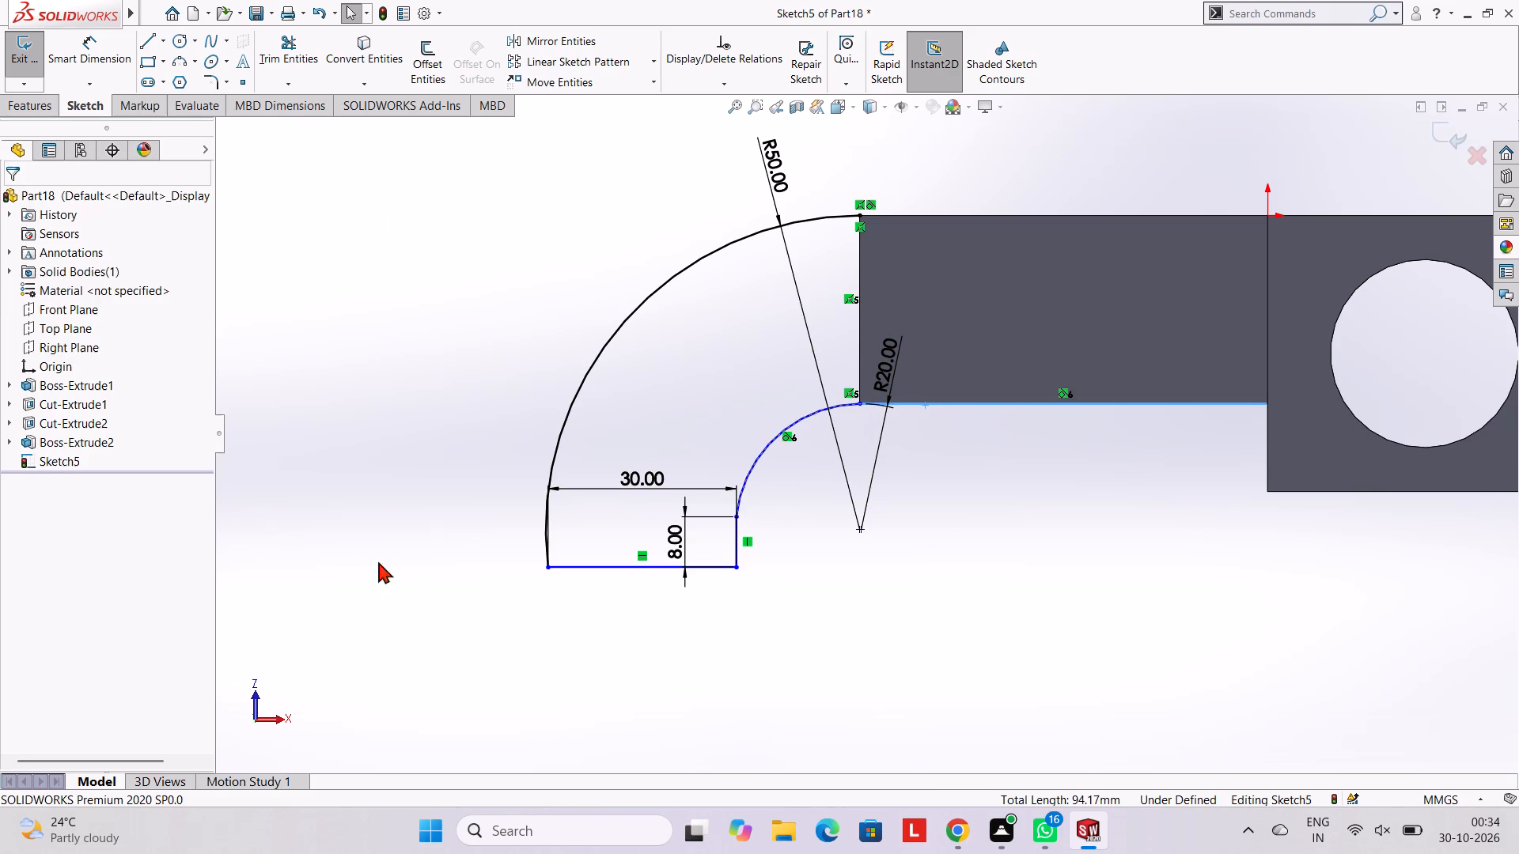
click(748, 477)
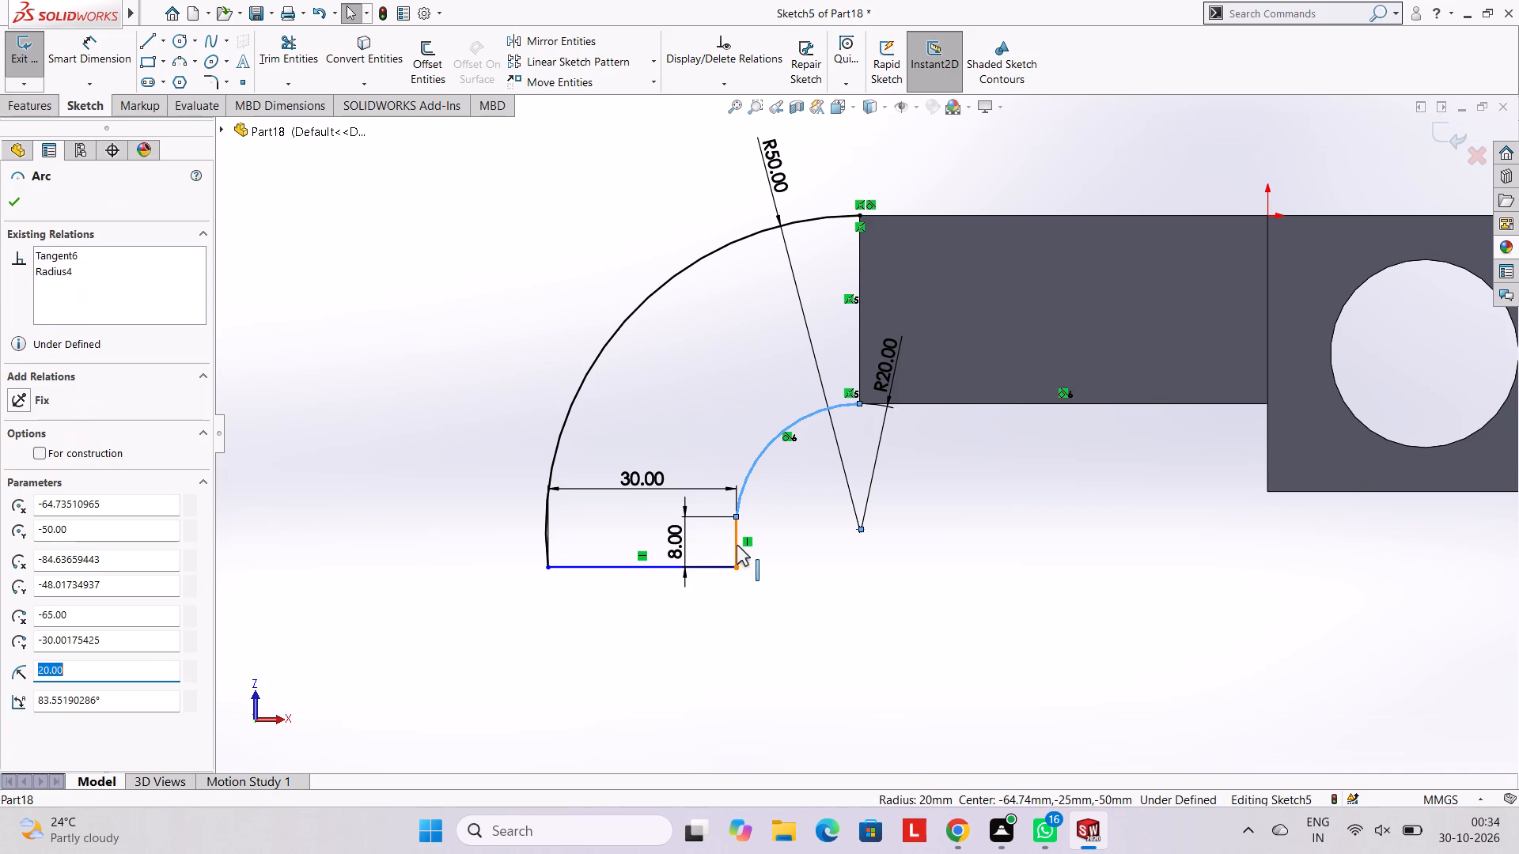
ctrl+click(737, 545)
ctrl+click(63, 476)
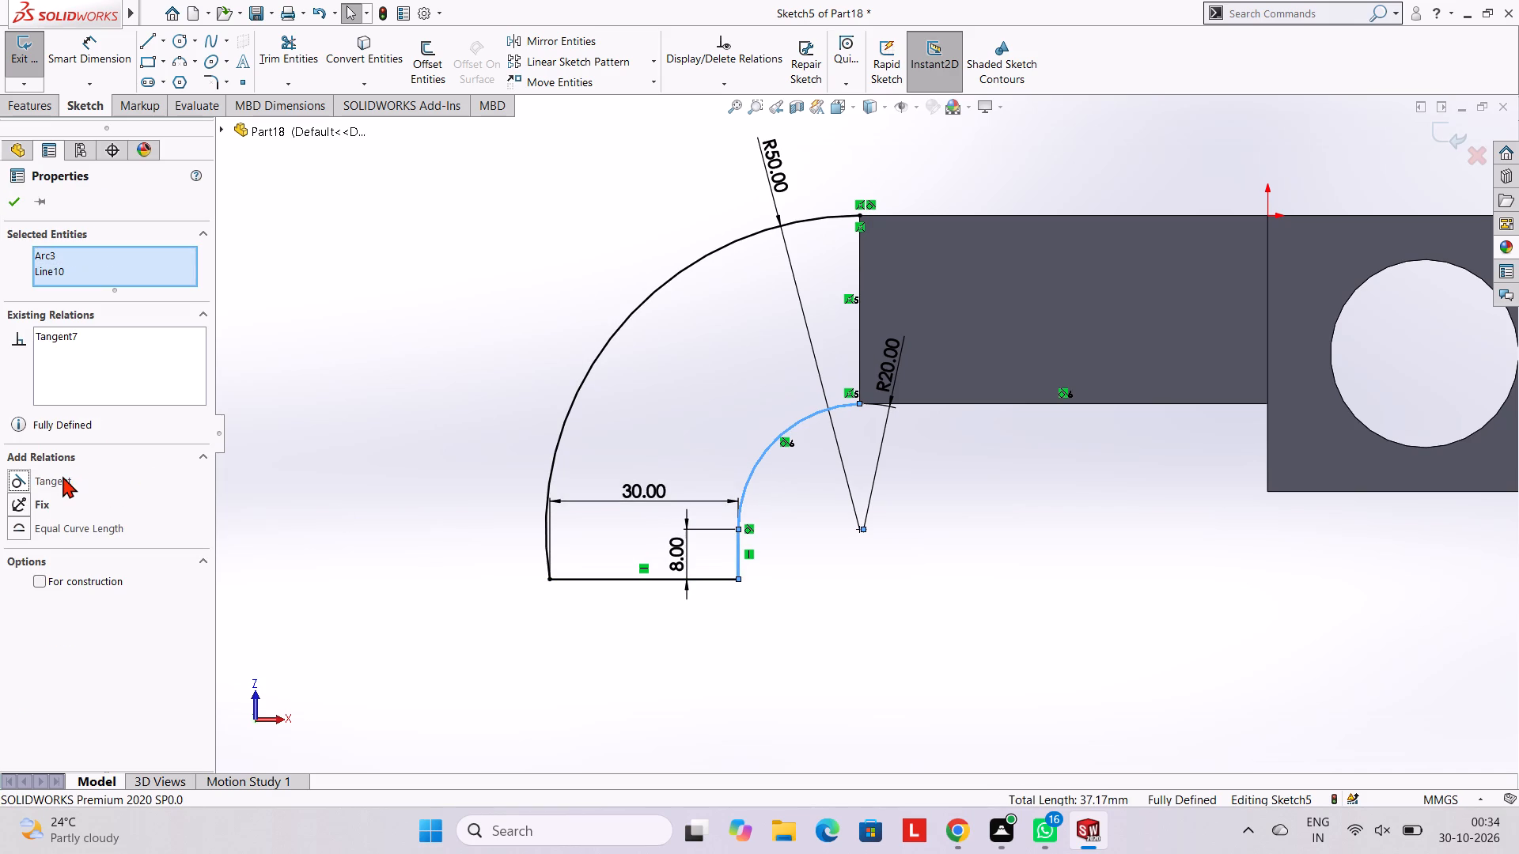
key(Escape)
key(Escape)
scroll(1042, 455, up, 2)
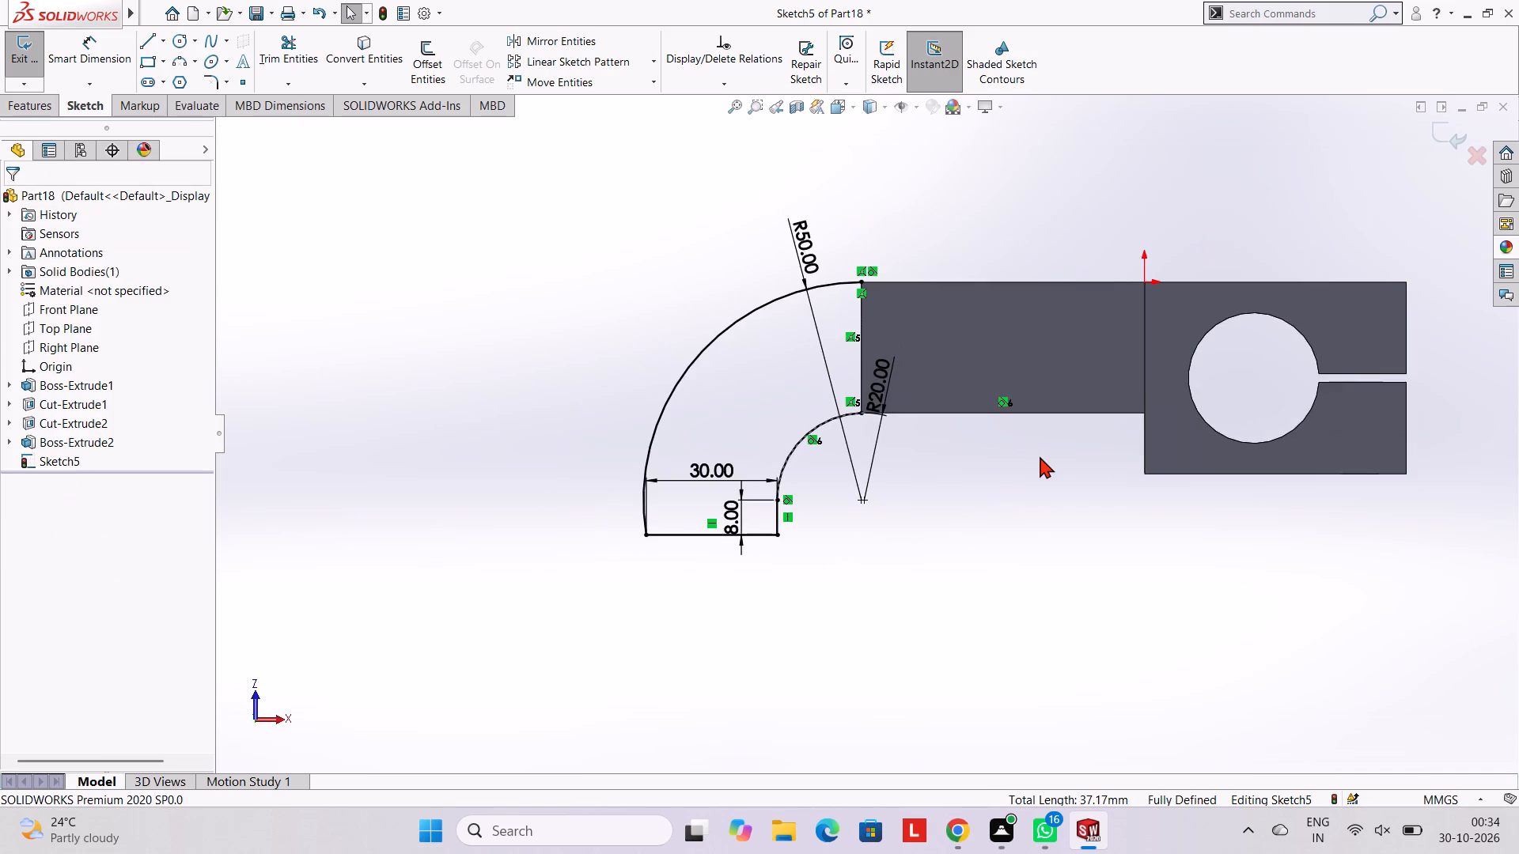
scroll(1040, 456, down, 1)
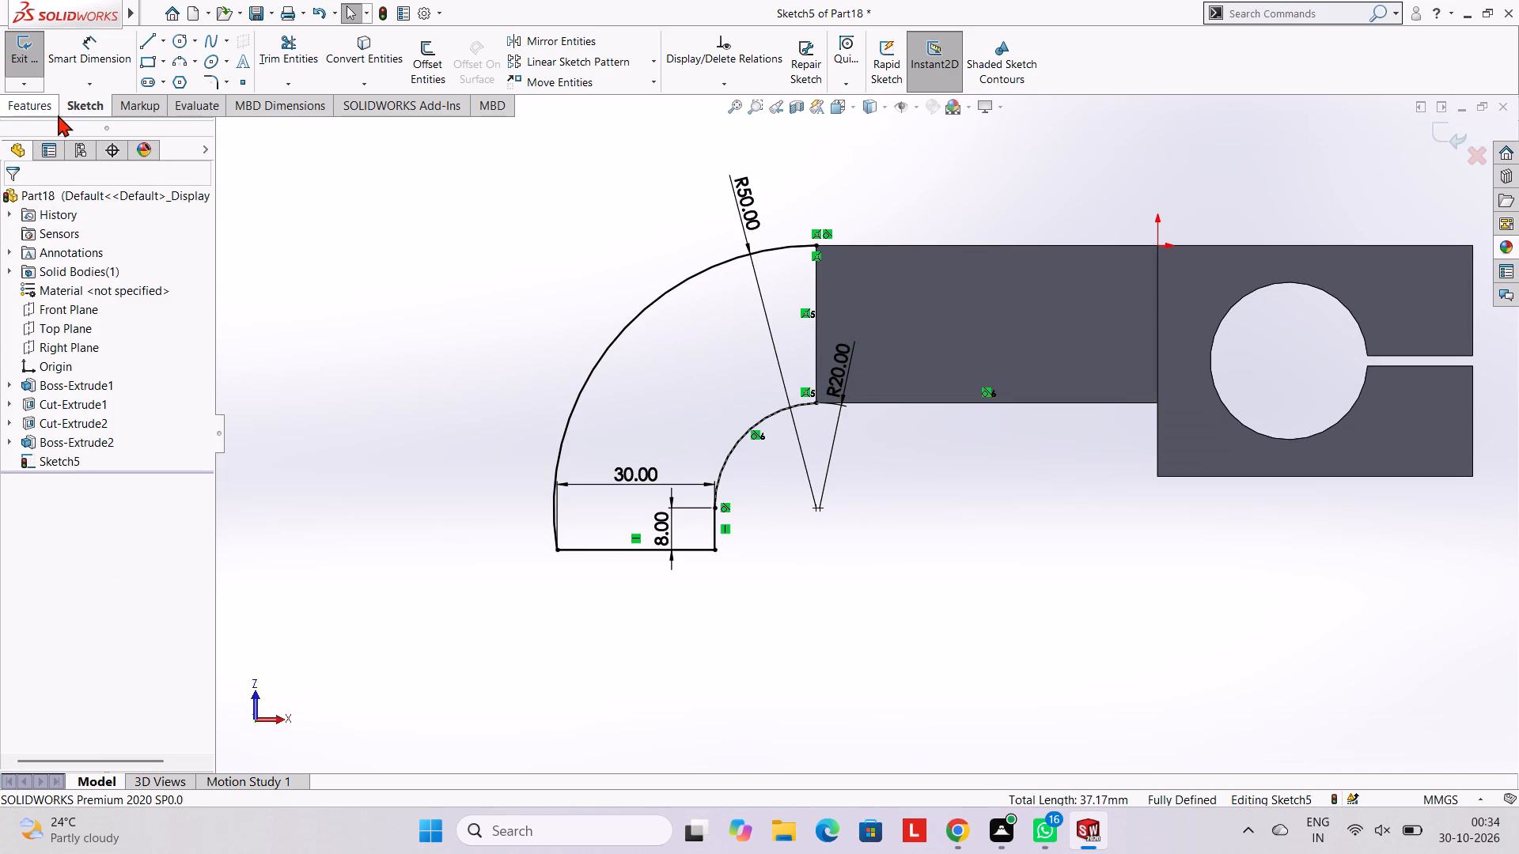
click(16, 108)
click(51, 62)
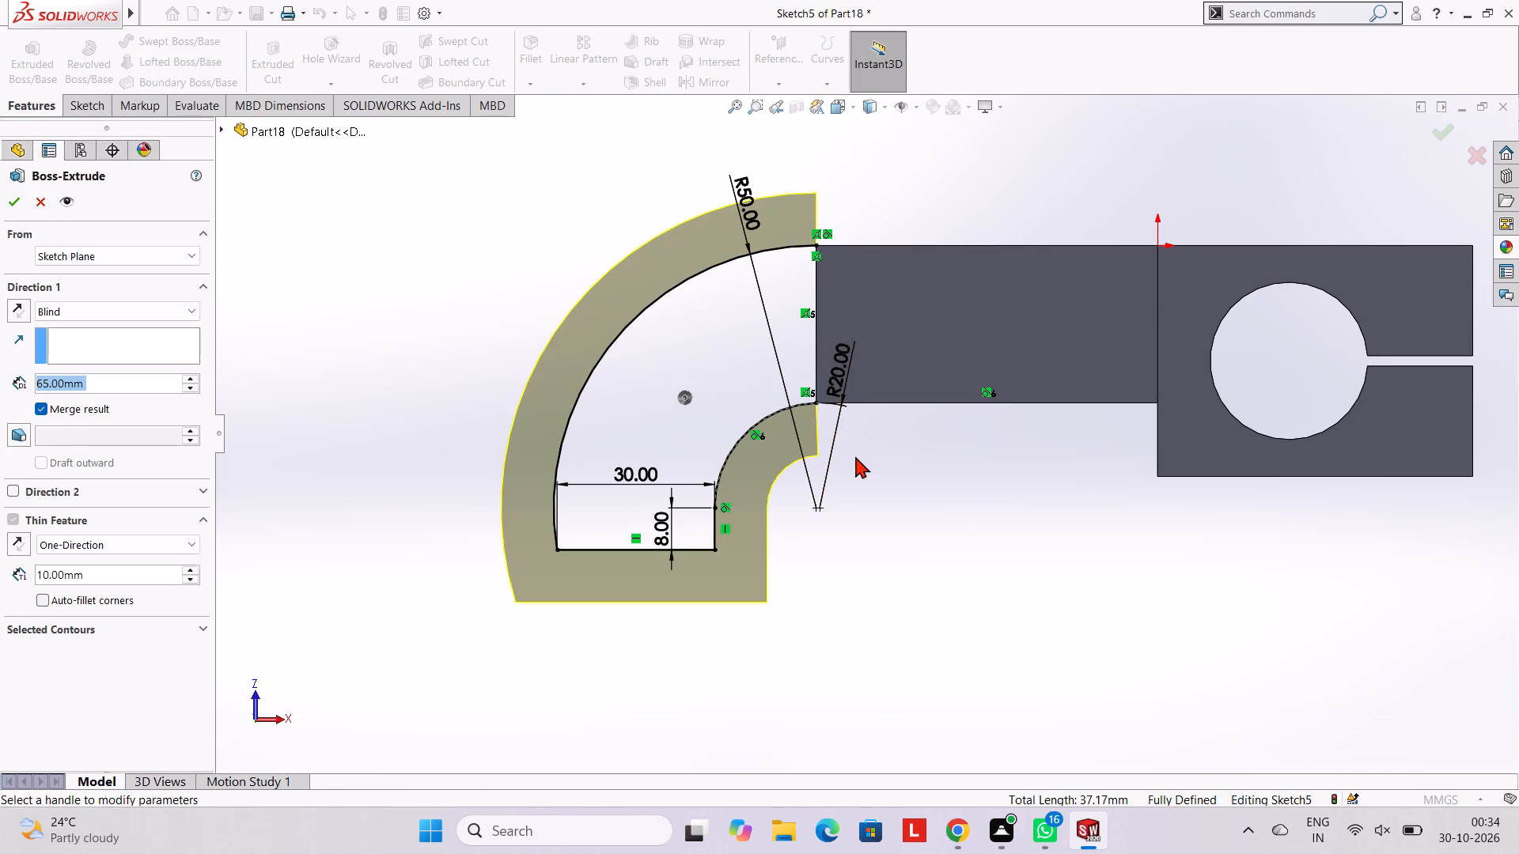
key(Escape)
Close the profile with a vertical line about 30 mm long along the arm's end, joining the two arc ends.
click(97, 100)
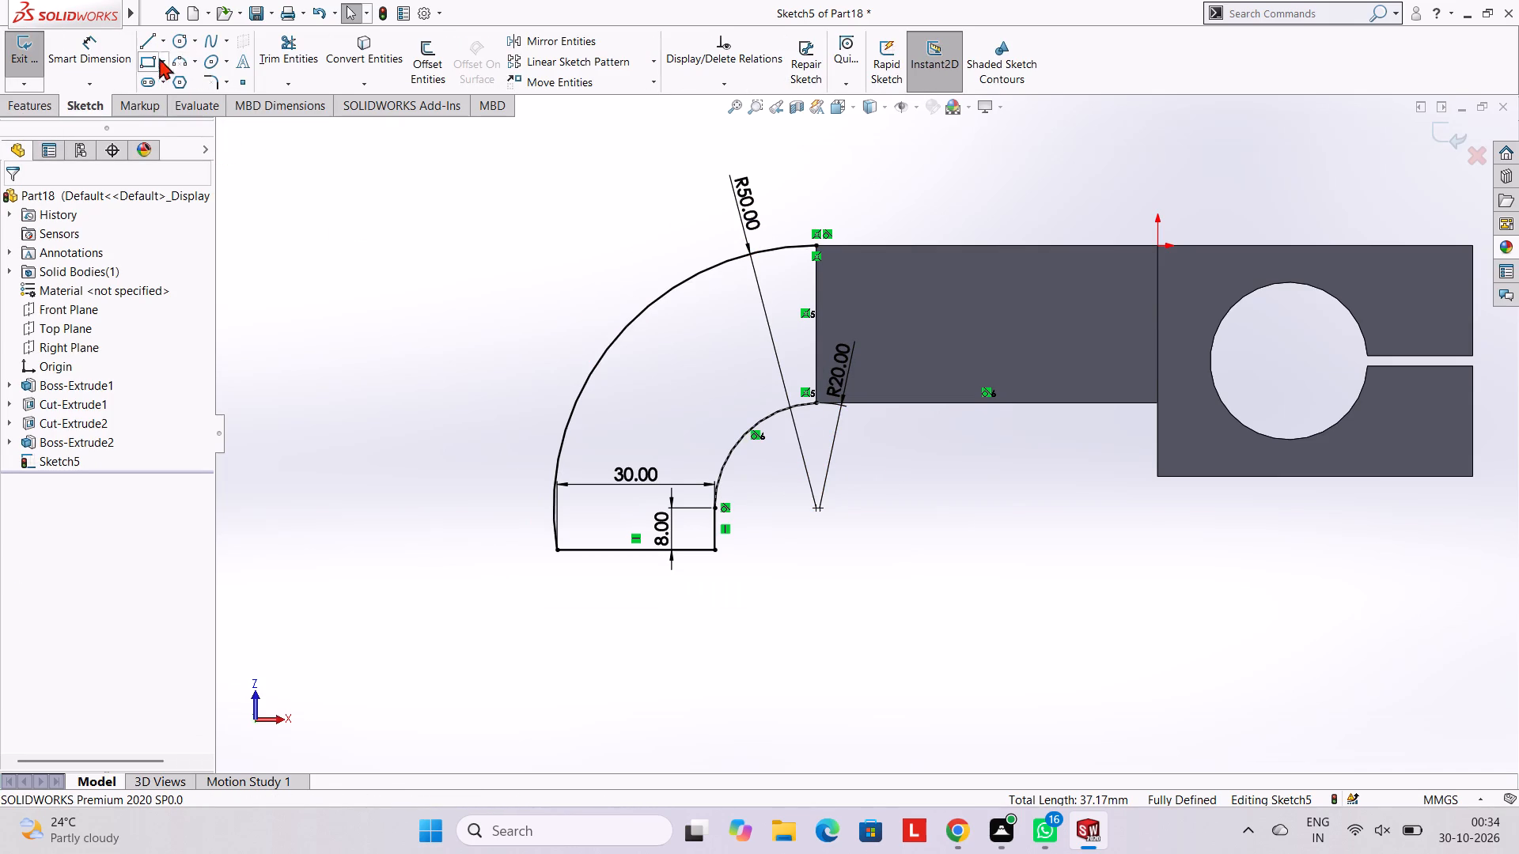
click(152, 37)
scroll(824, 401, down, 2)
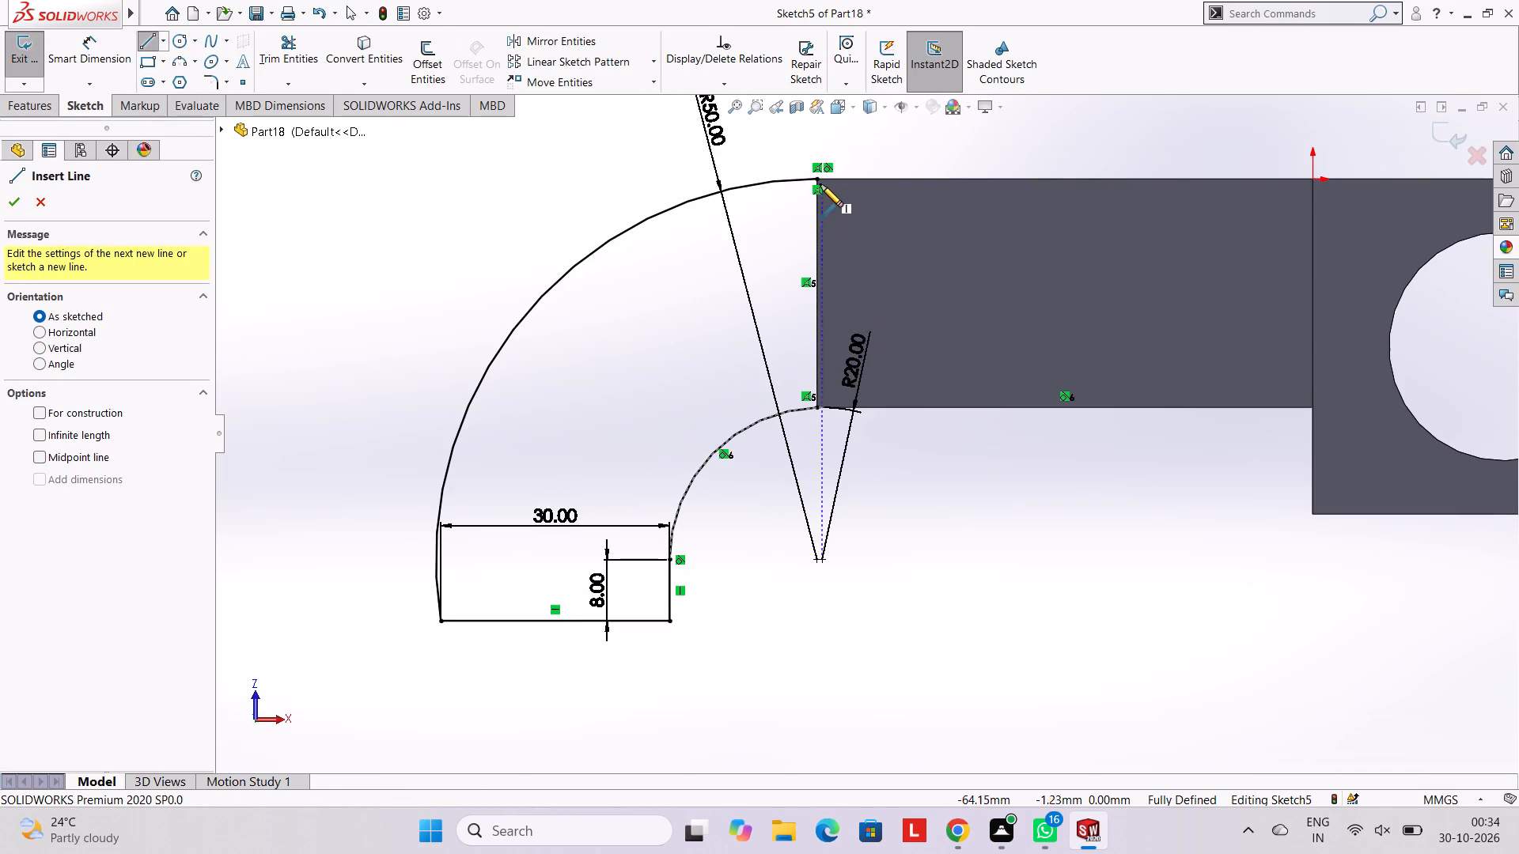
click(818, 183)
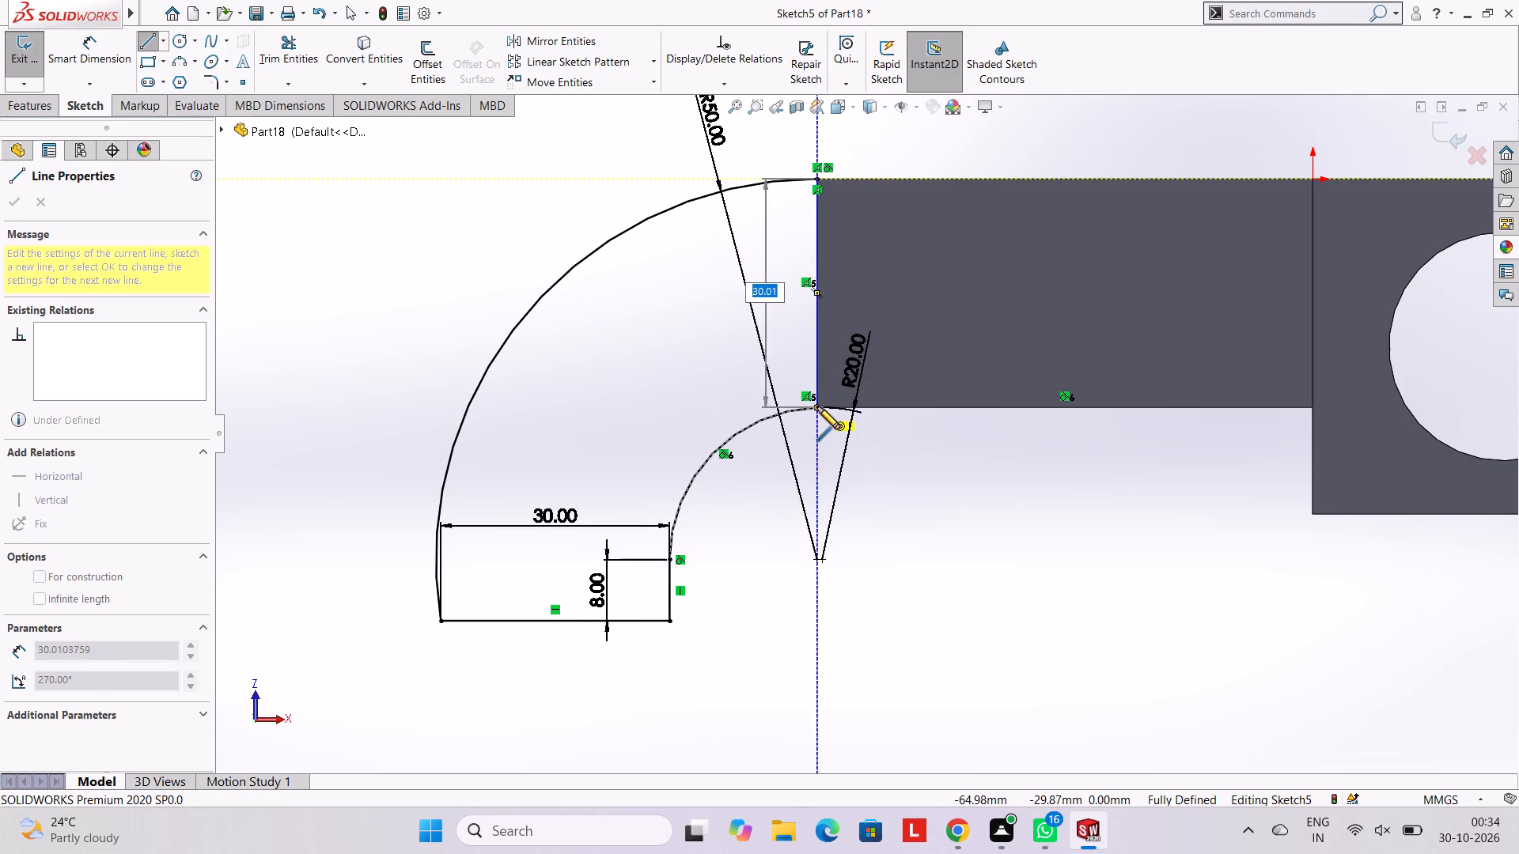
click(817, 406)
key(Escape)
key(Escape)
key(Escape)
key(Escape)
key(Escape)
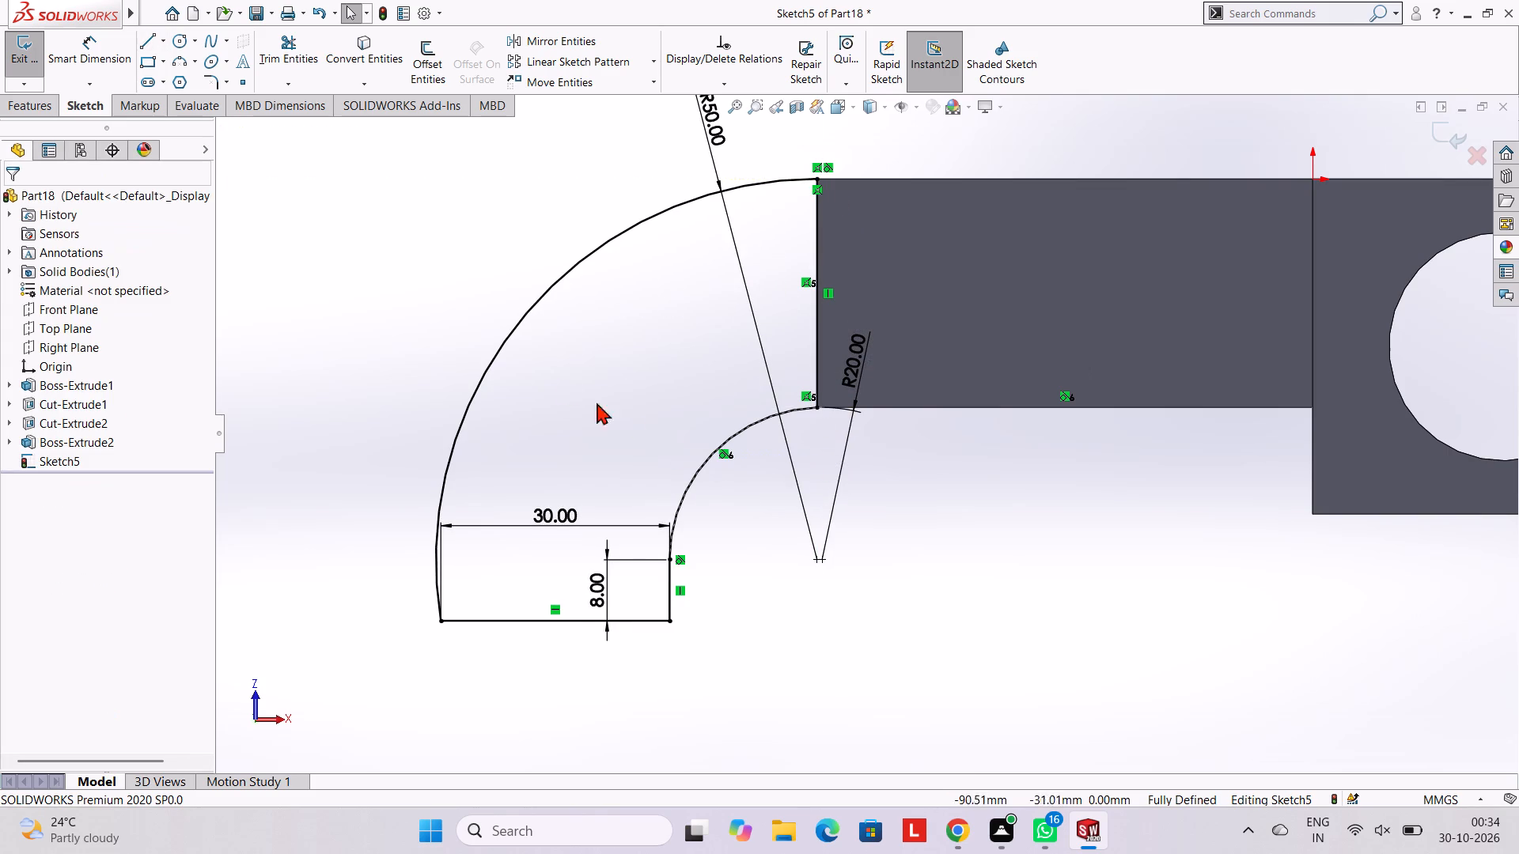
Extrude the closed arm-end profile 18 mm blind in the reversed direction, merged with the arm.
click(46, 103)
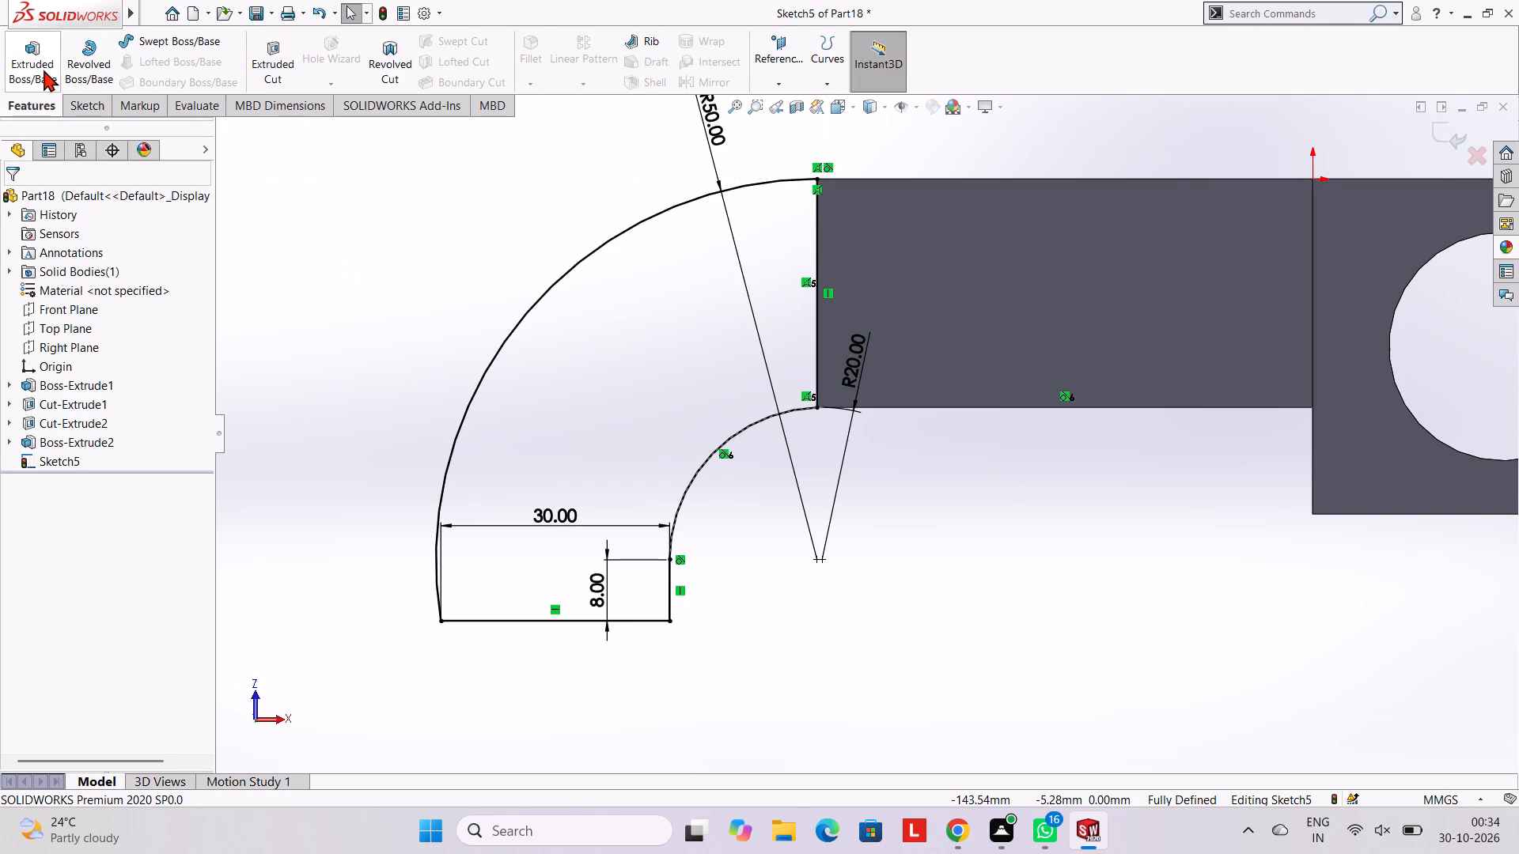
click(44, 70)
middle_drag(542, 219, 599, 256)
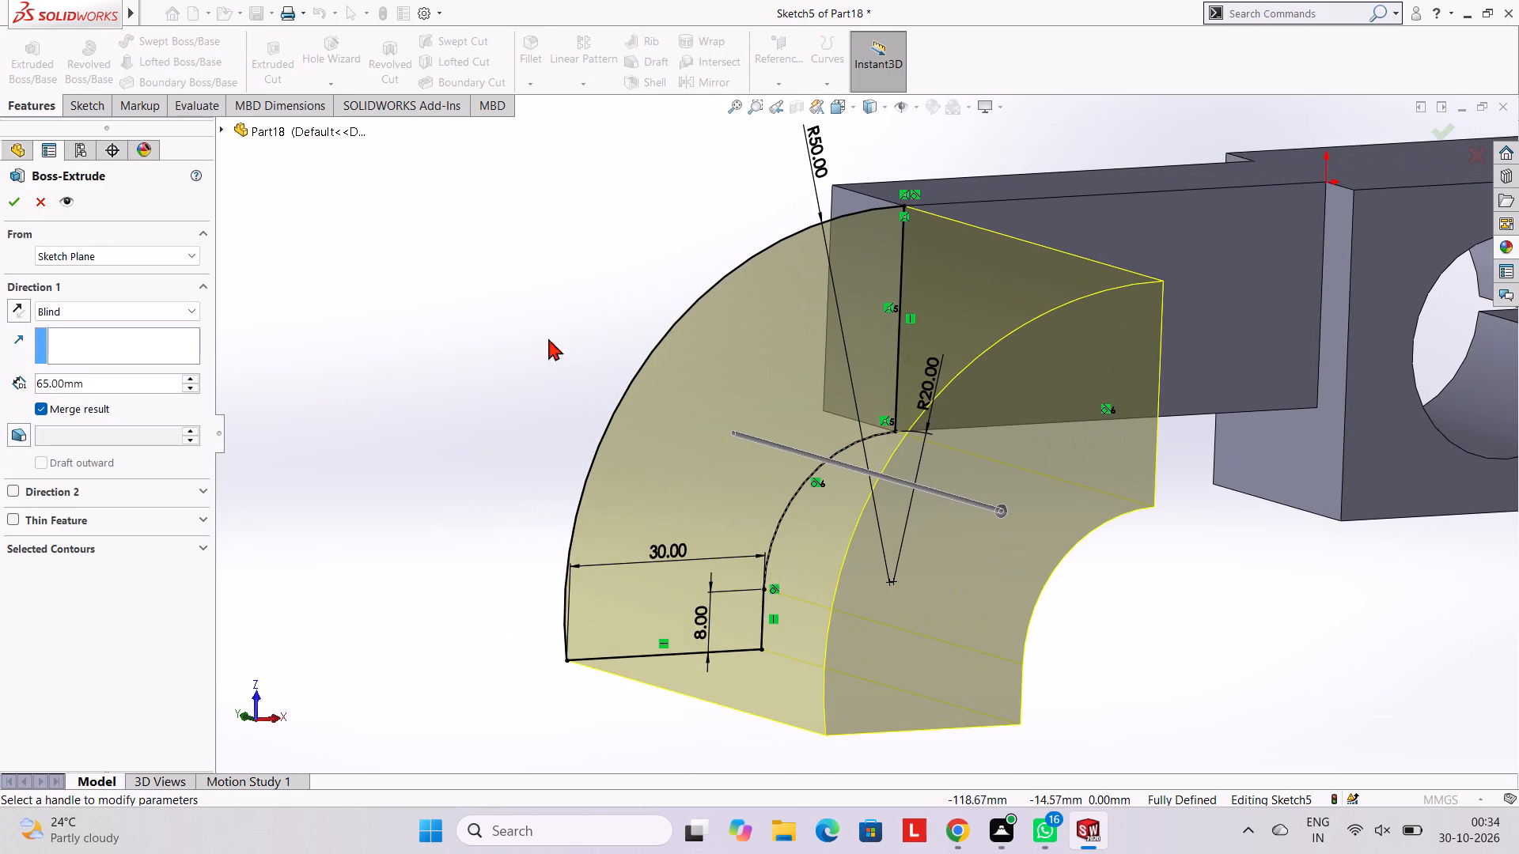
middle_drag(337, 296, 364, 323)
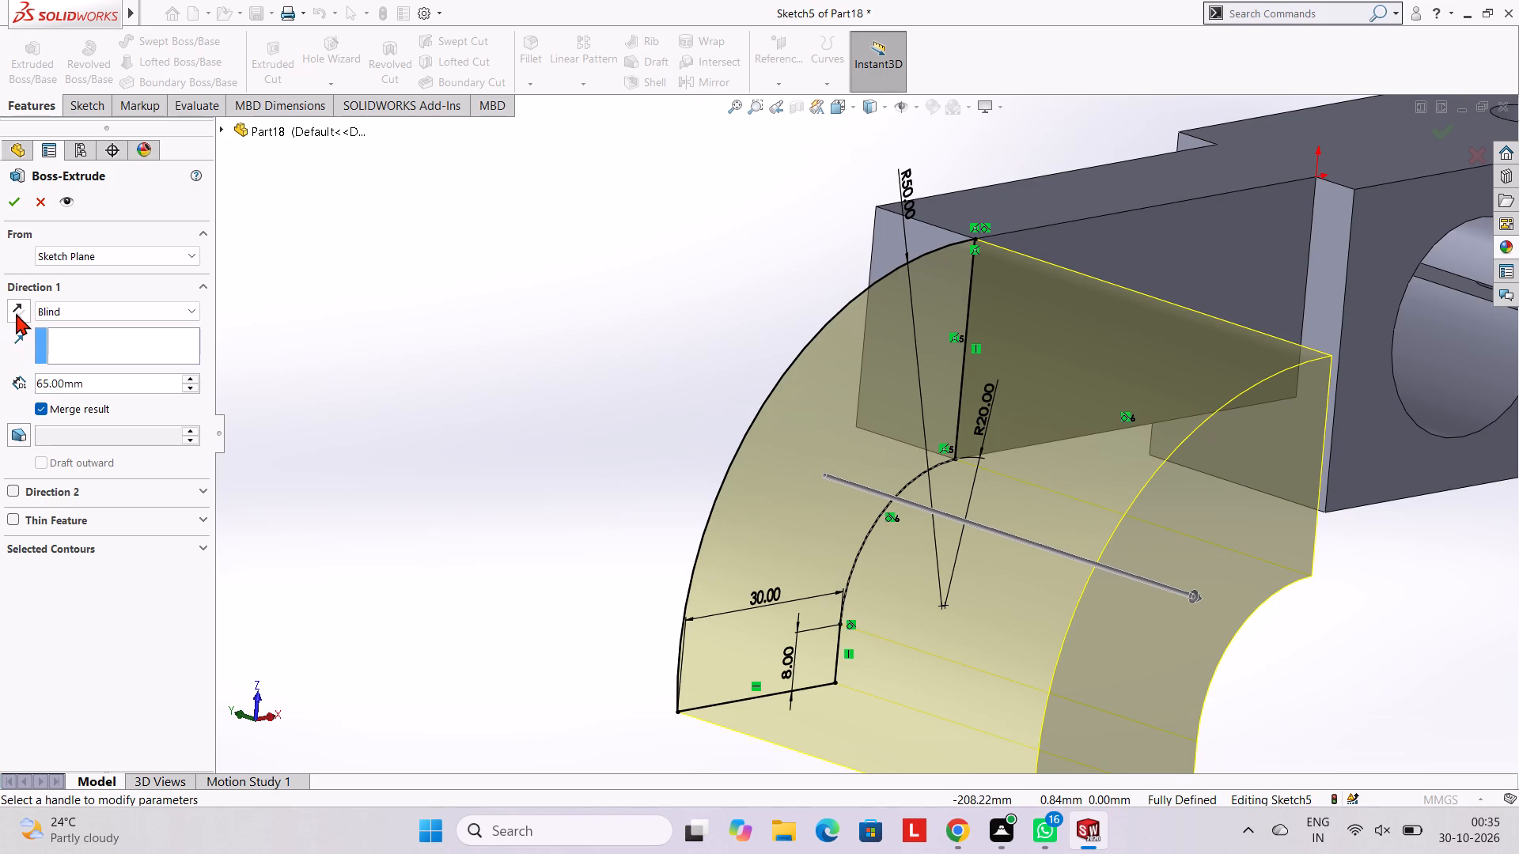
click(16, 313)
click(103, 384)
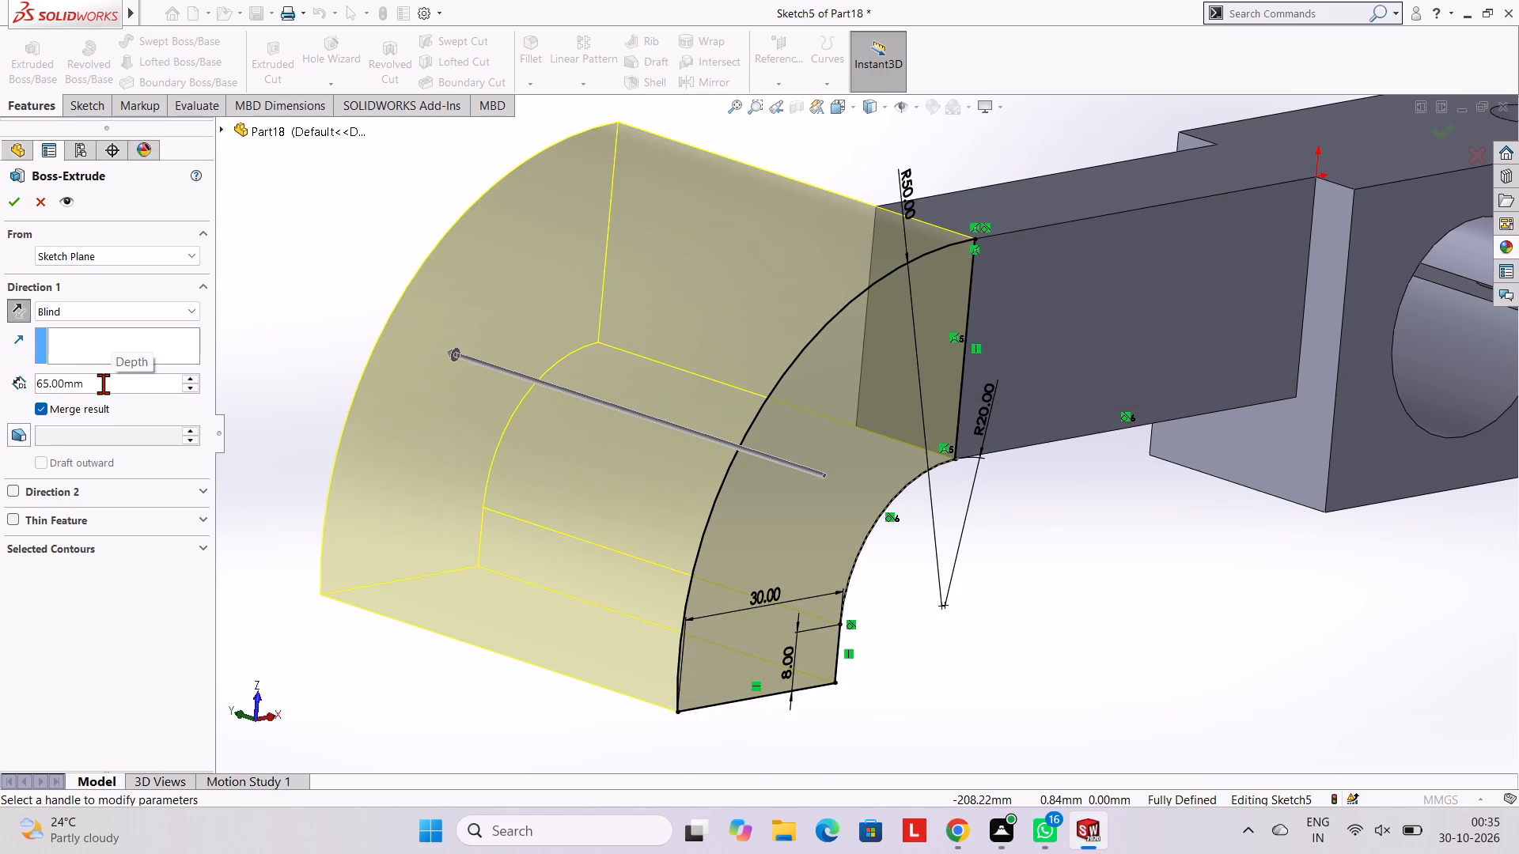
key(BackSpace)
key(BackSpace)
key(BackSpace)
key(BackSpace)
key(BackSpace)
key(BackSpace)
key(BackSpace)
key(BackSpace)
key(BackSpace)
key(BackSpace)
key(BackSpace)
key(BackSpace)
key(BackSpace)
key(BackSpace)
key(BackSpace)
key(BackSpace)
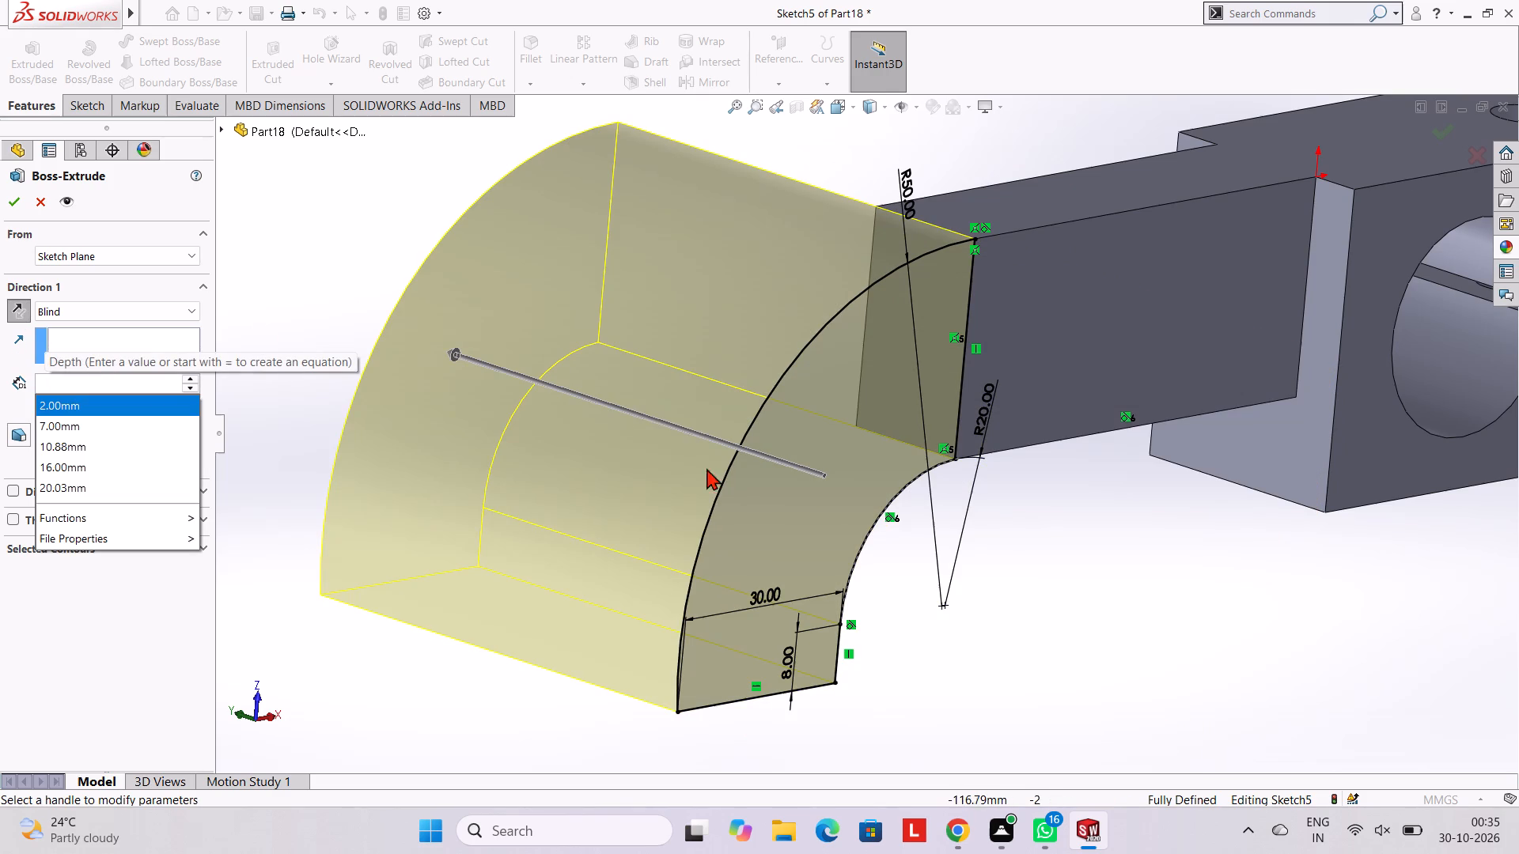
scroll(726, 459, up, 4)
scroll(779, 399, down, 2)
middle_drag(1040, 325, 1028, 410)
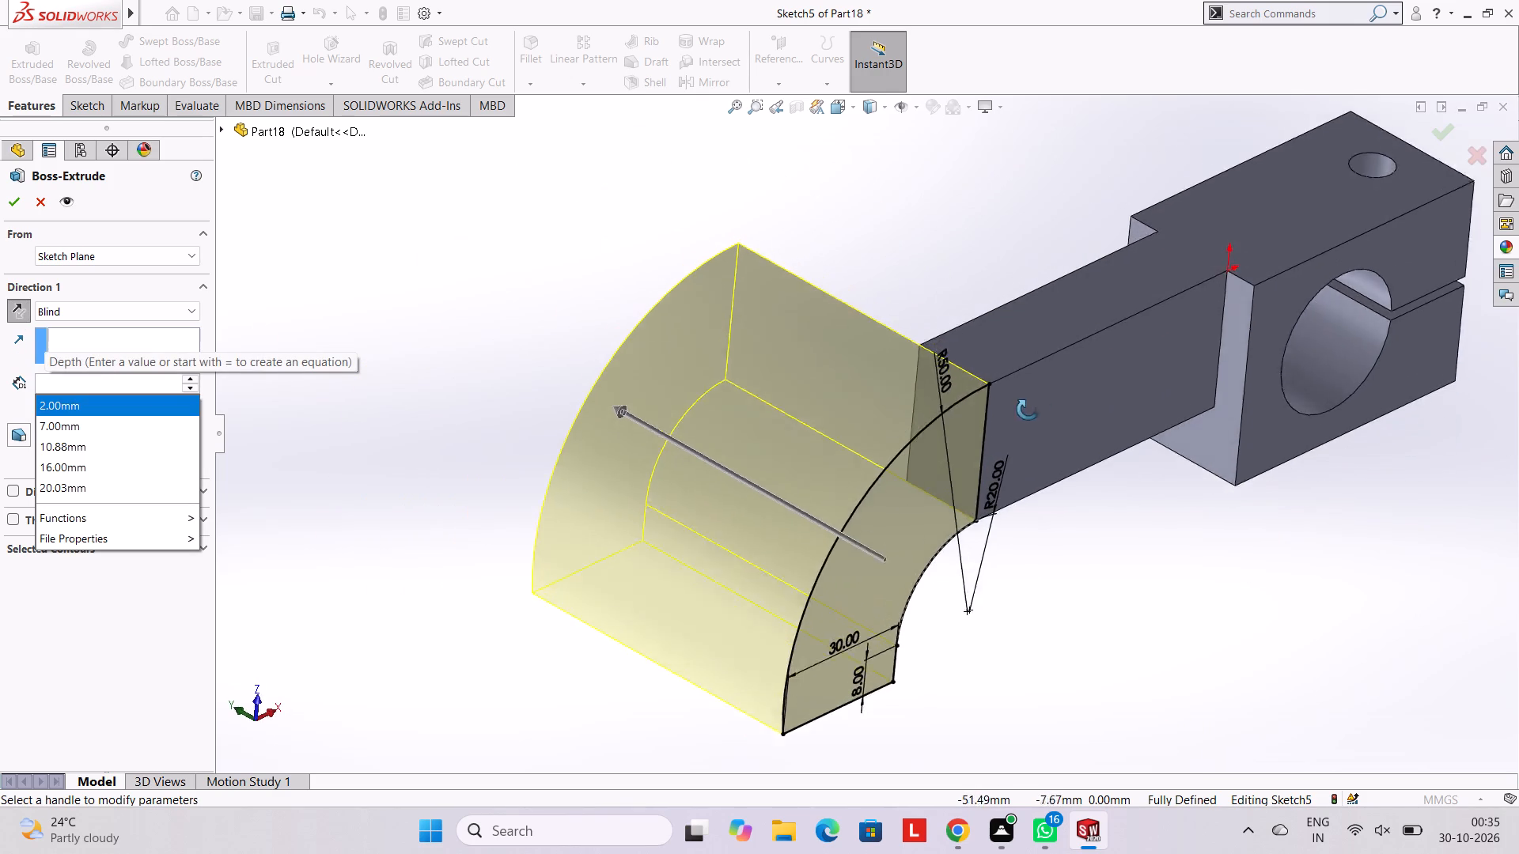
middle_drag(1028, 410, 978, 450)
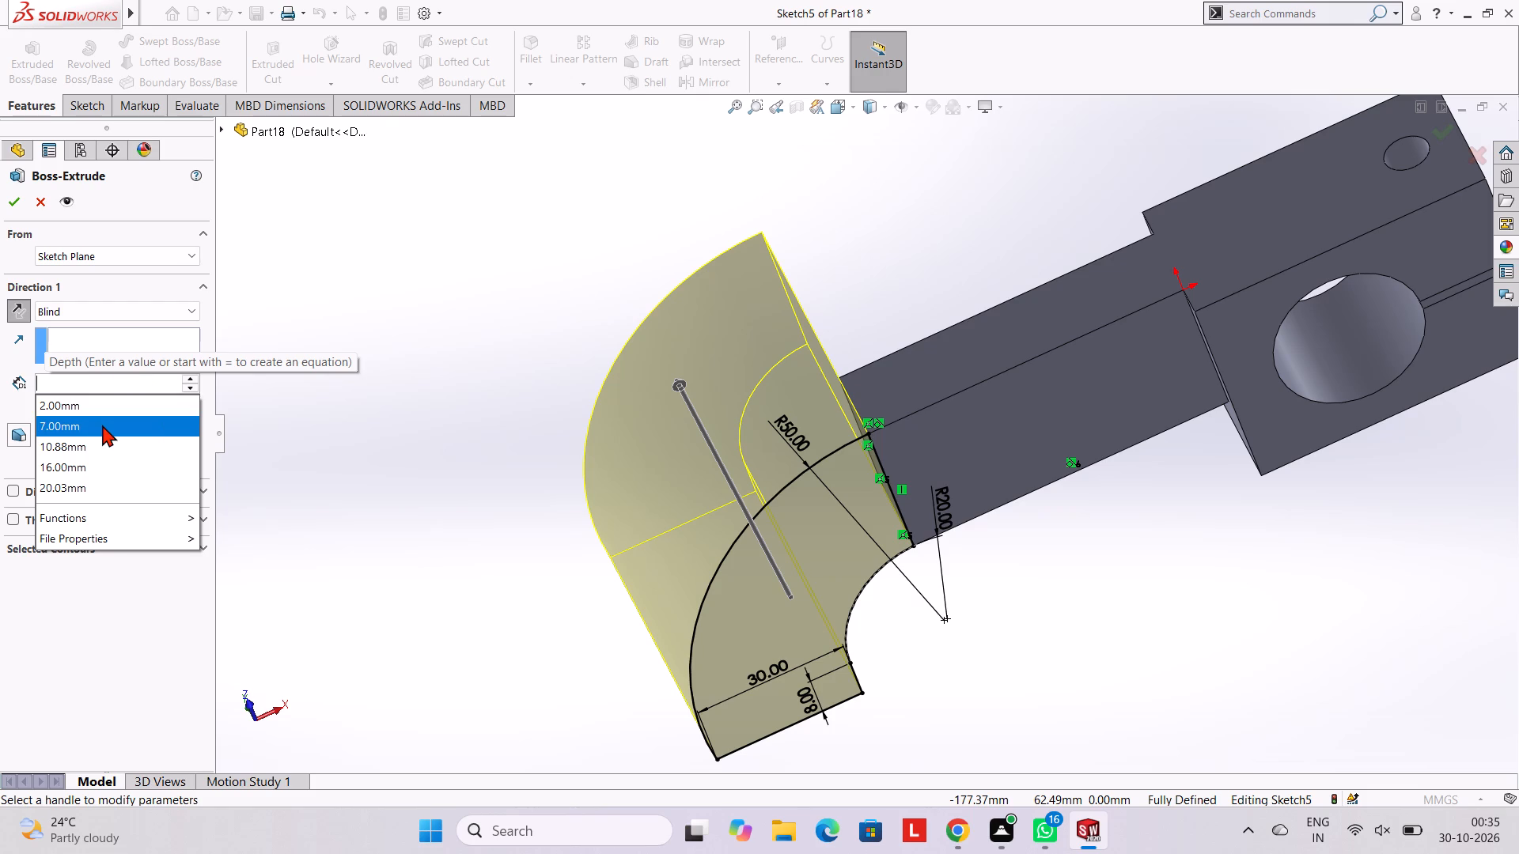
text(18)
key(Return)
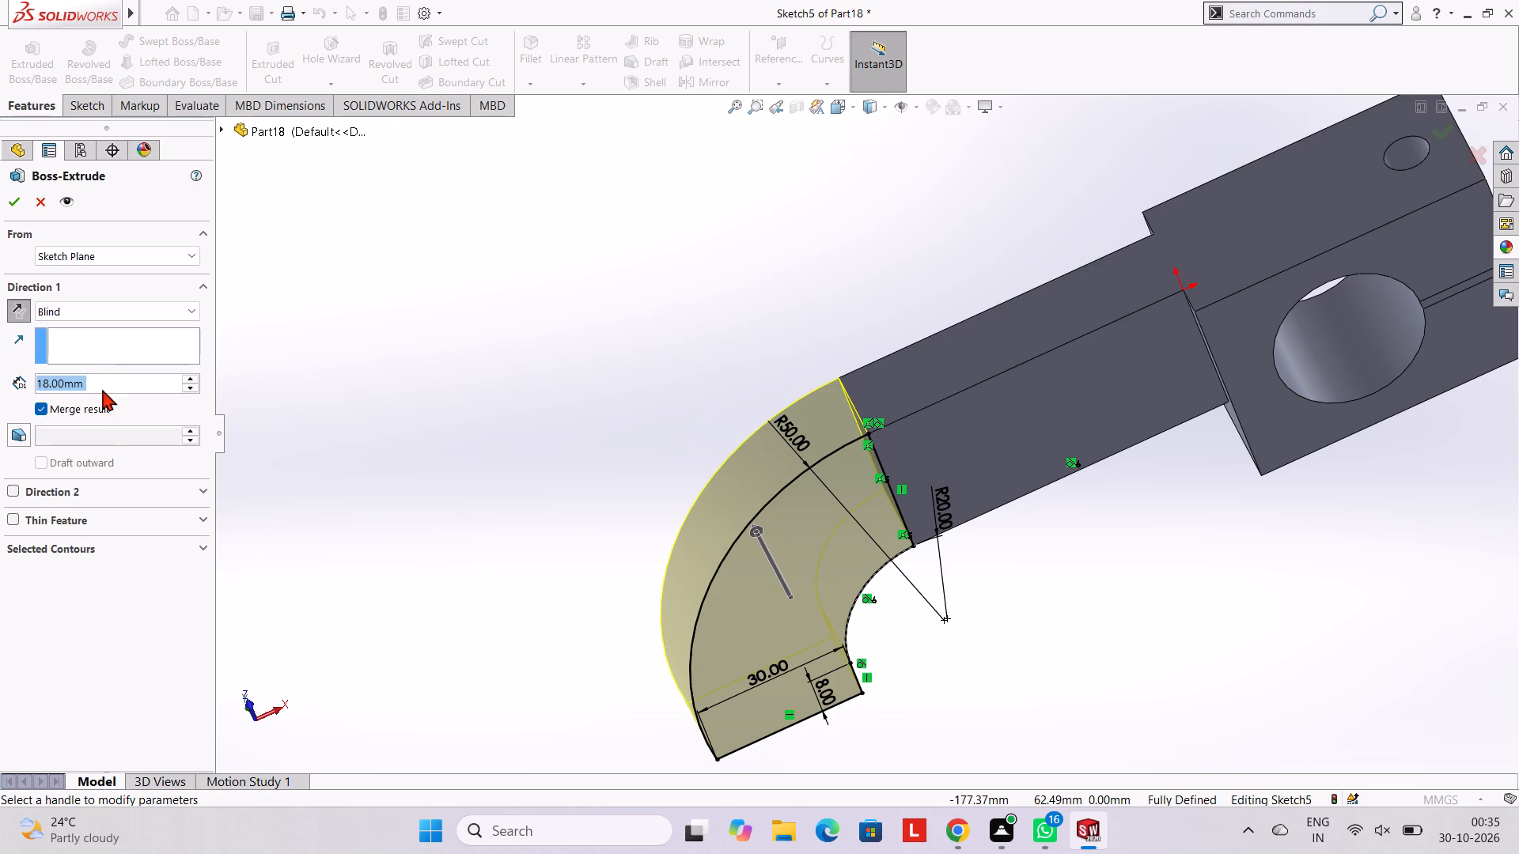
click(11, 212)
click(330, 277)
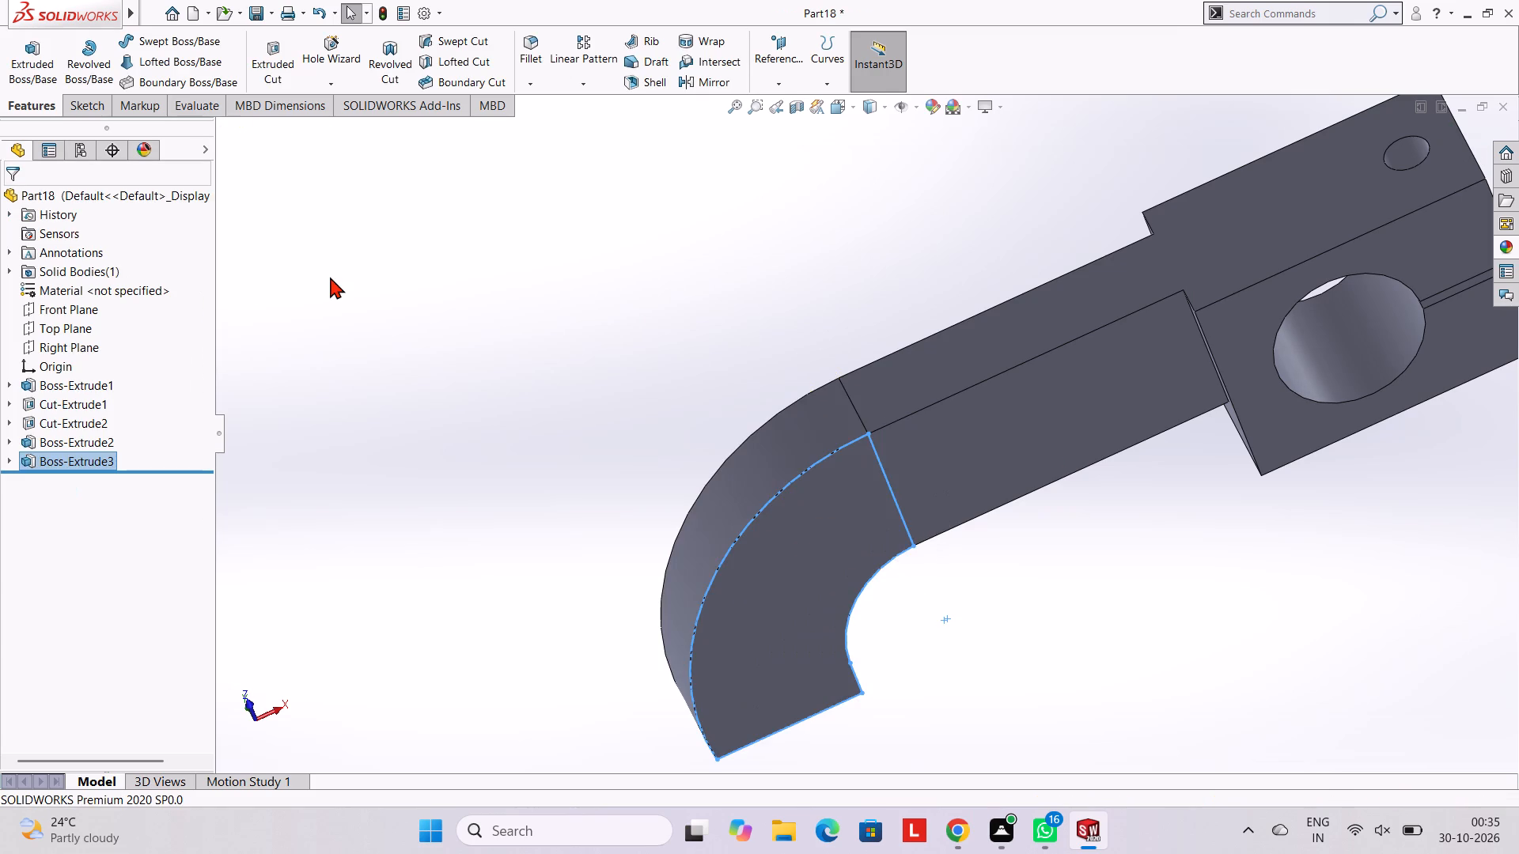
Examine the curved arm end and its junction with the arm from several angles.
middle_drag(1086, 409, 1047, 293)
scroll(1086, 409, up, 1)
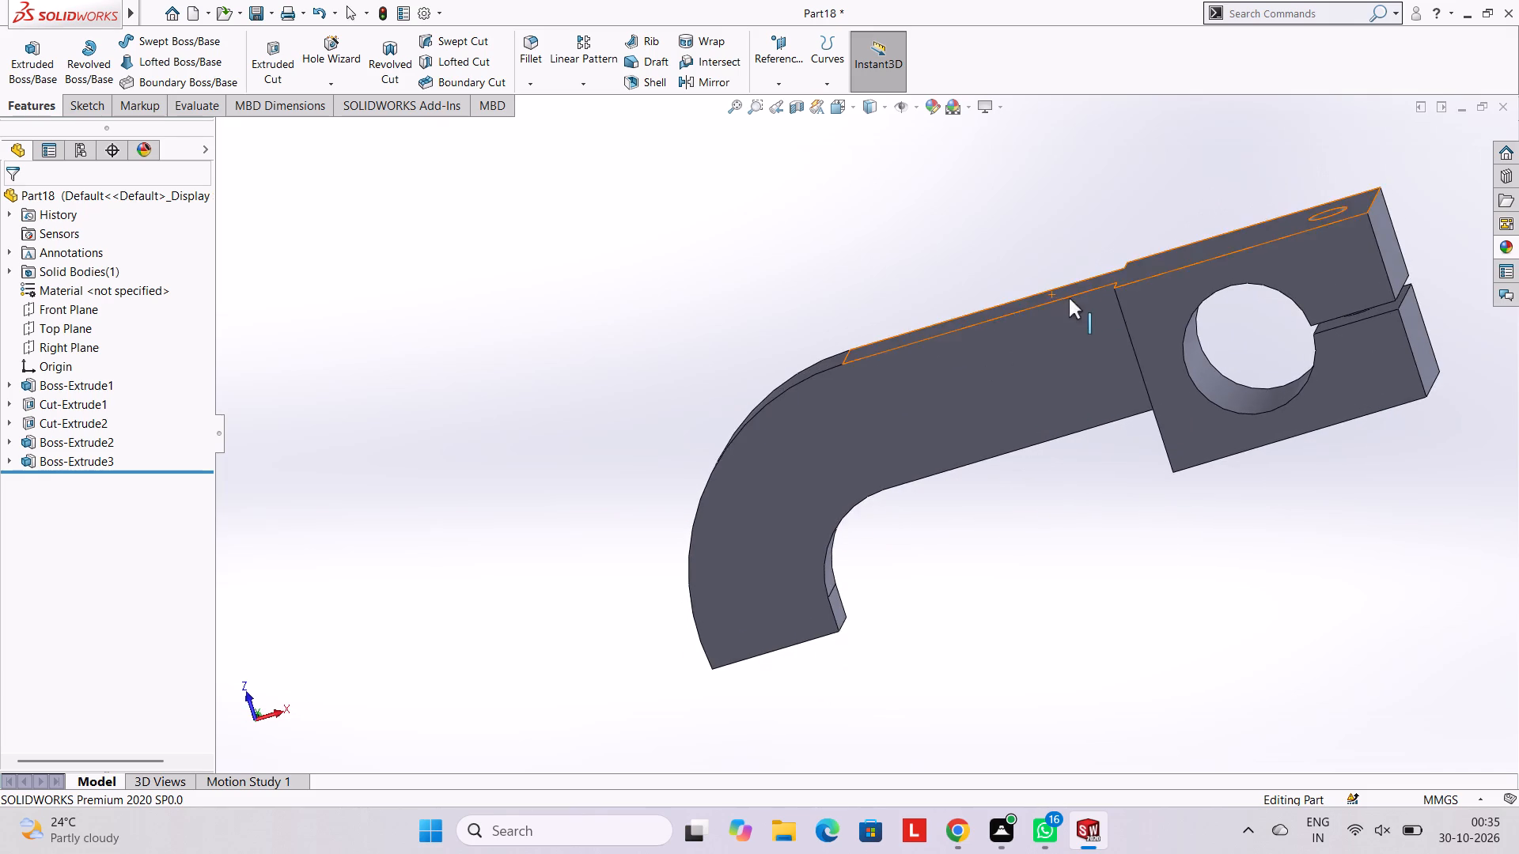
middle_click(1082, 289)
middle_drag(1072, 399, 1106, 318)
middle_drag(1080, 376, 1050, 380)
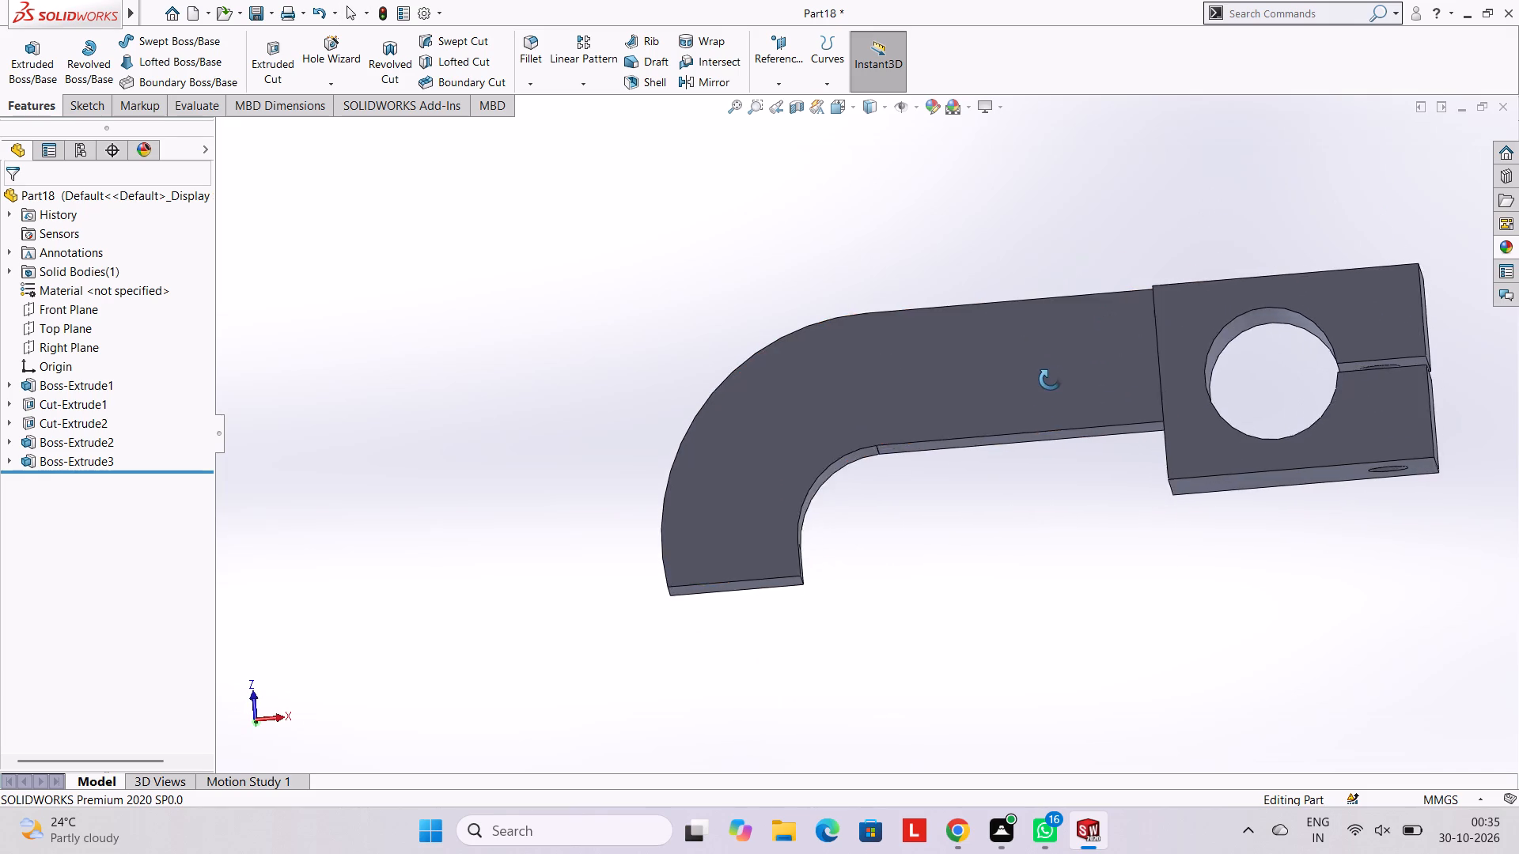
middle_drag(1050, 380, 1138, 551)
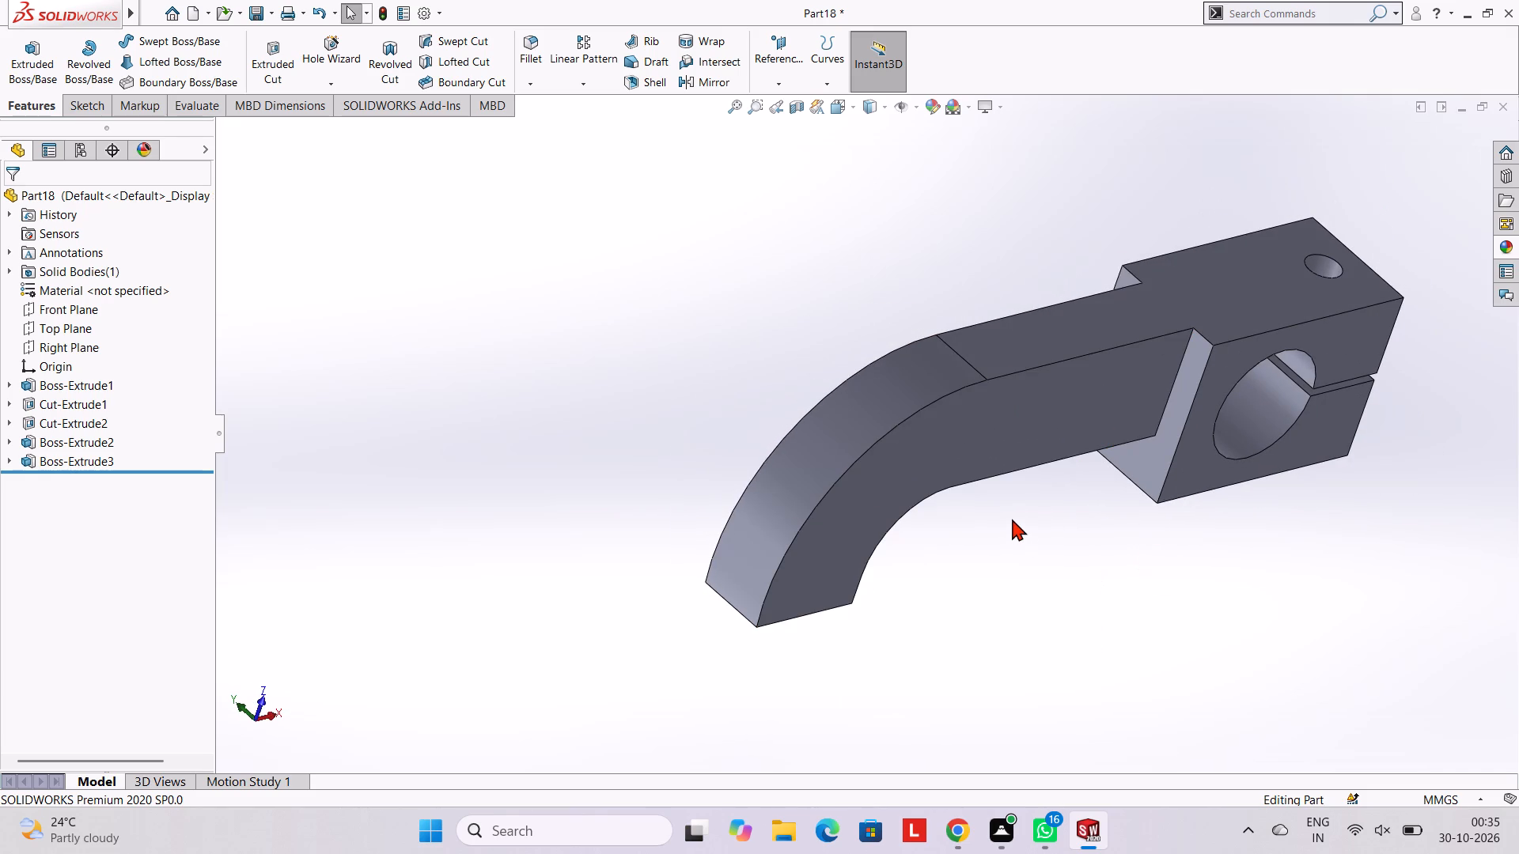
middle_drag(995, 519, 918, 452)
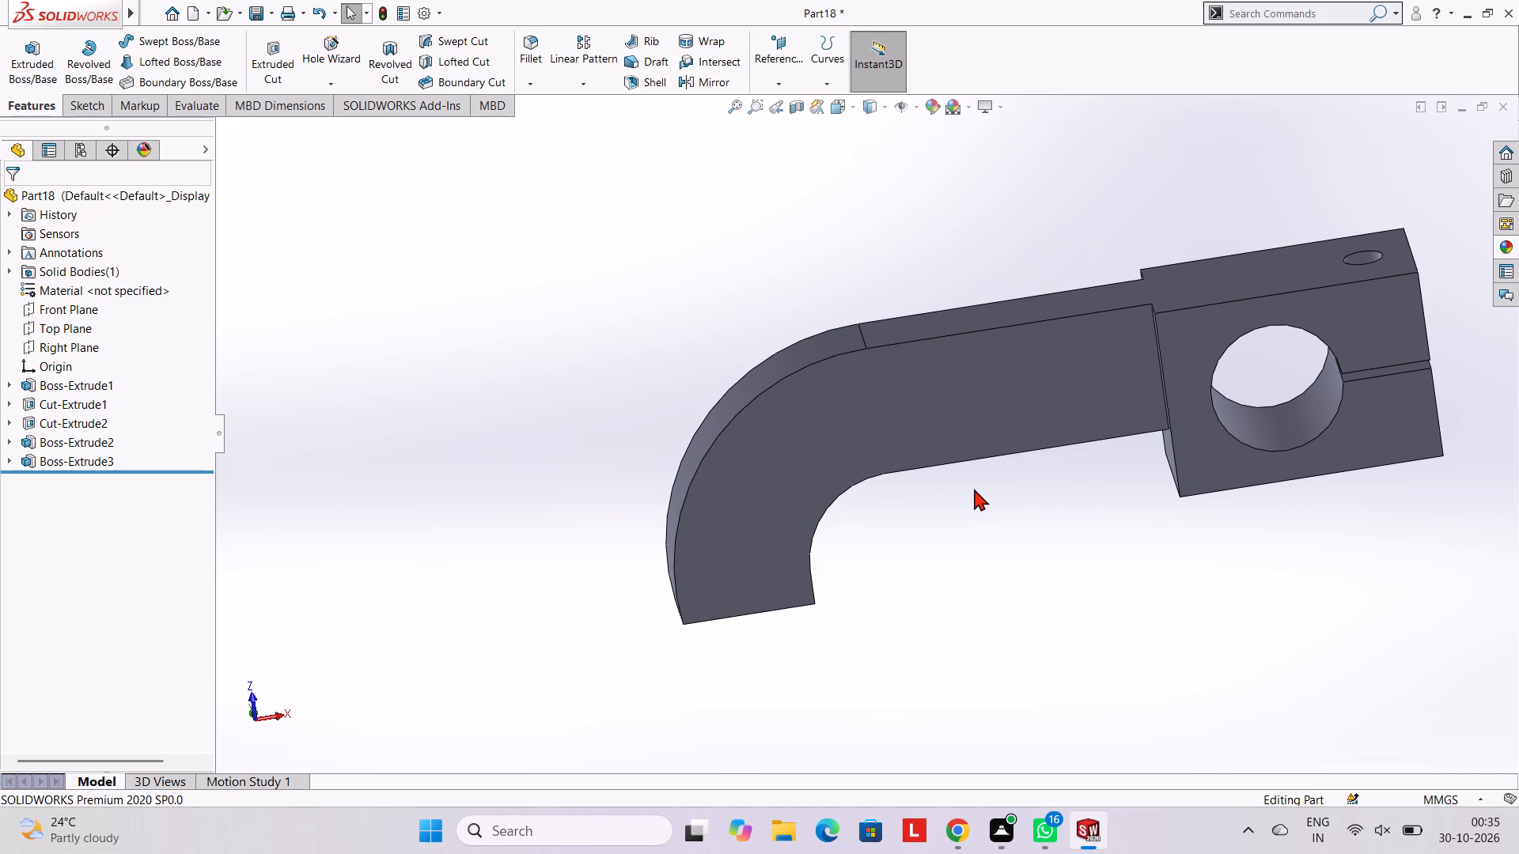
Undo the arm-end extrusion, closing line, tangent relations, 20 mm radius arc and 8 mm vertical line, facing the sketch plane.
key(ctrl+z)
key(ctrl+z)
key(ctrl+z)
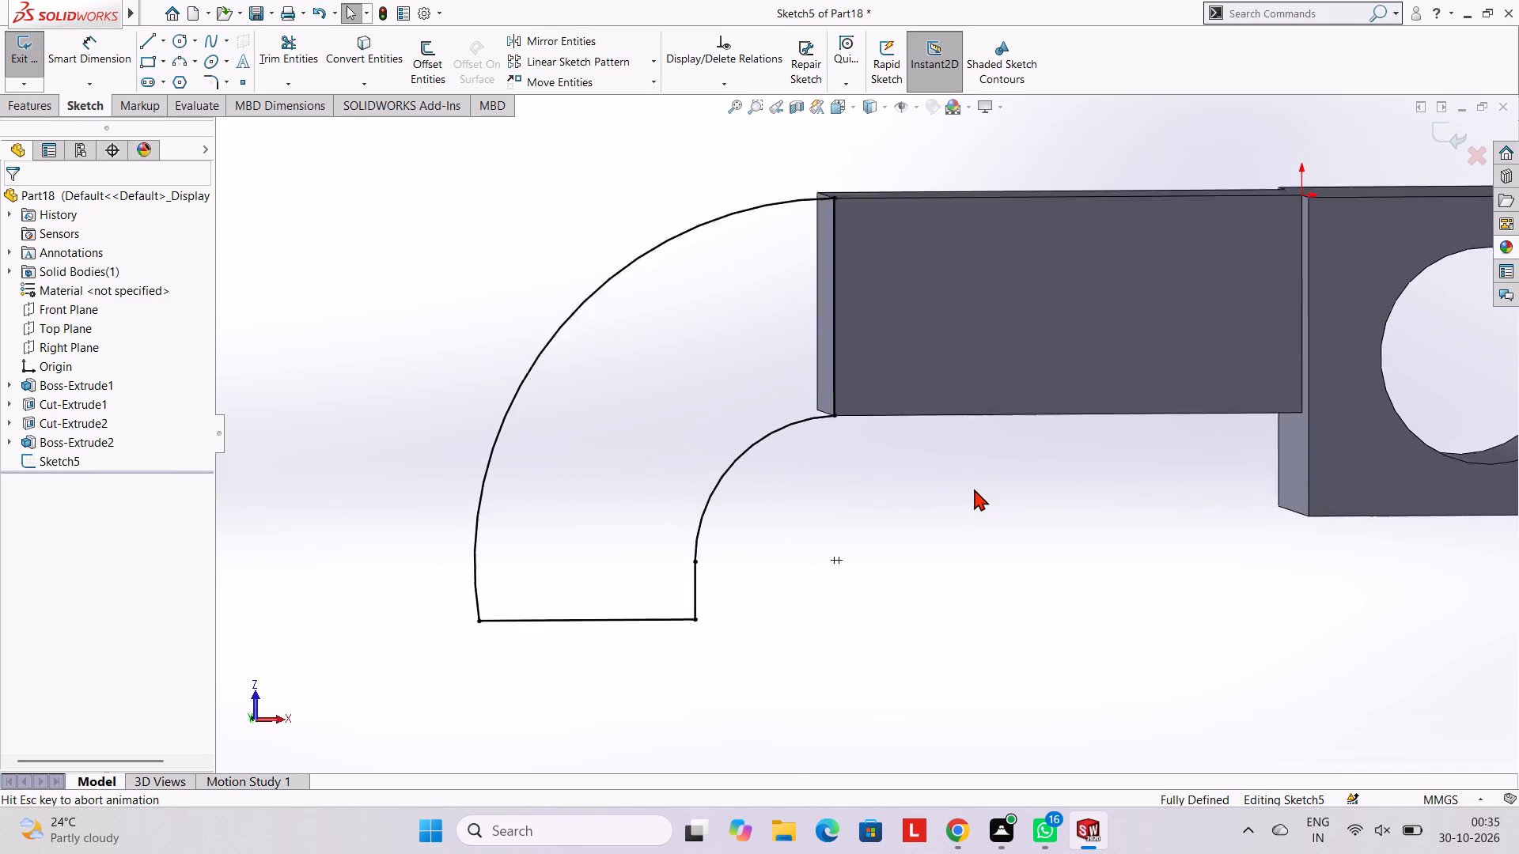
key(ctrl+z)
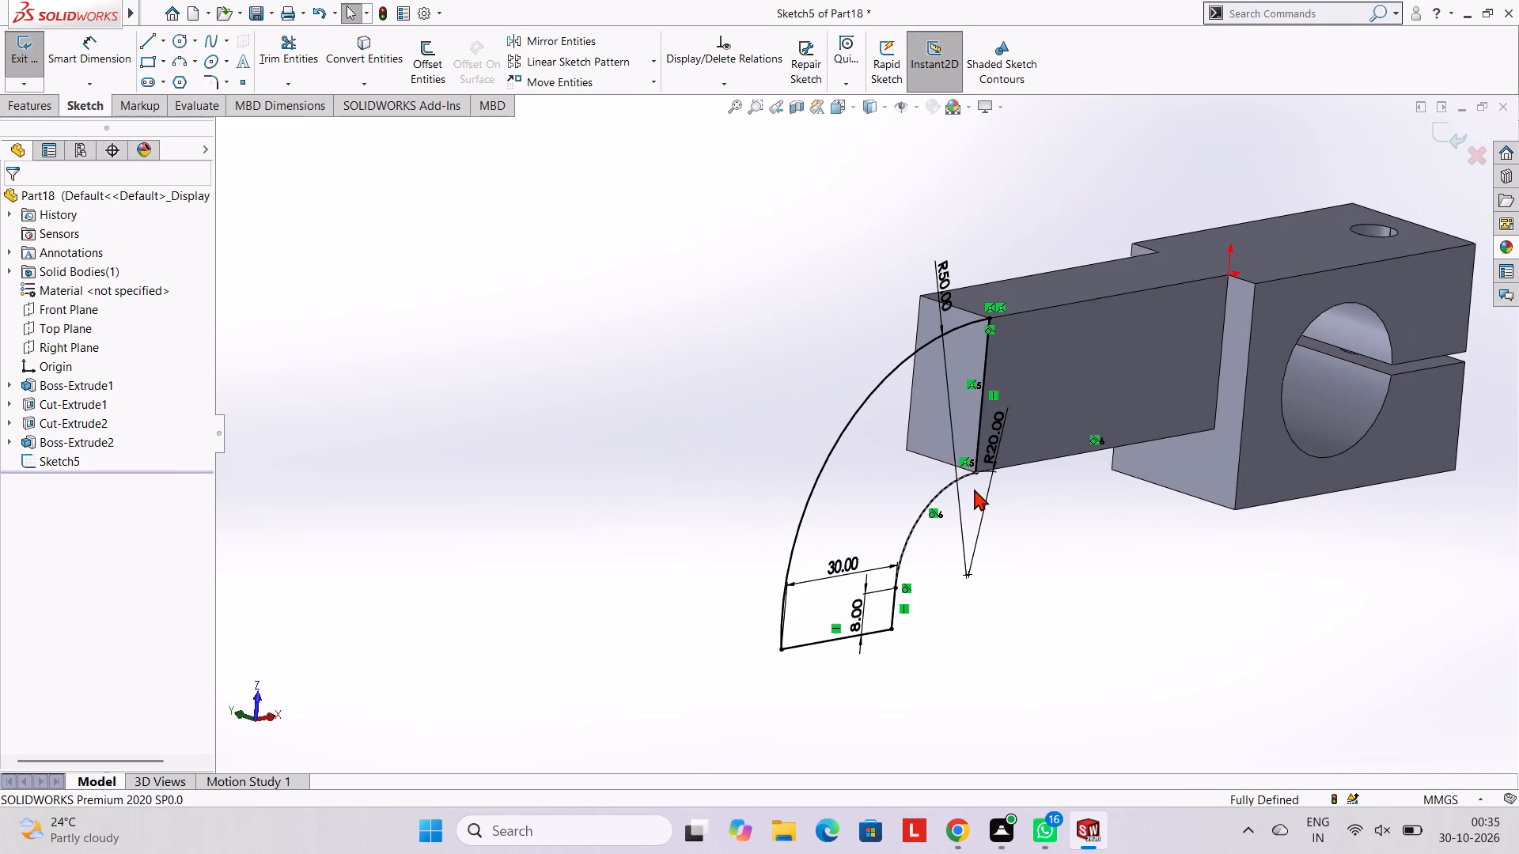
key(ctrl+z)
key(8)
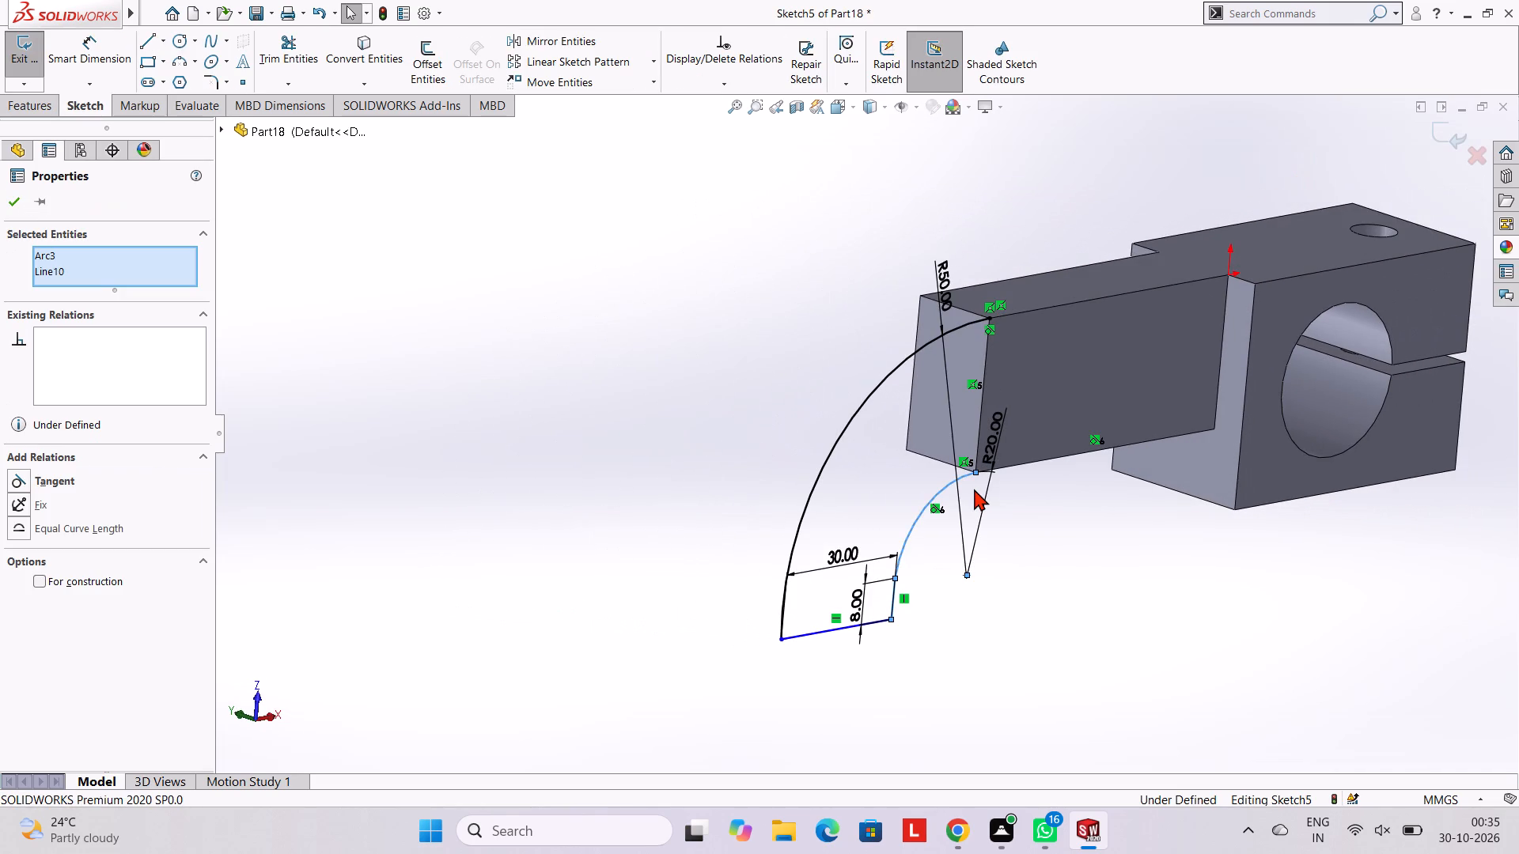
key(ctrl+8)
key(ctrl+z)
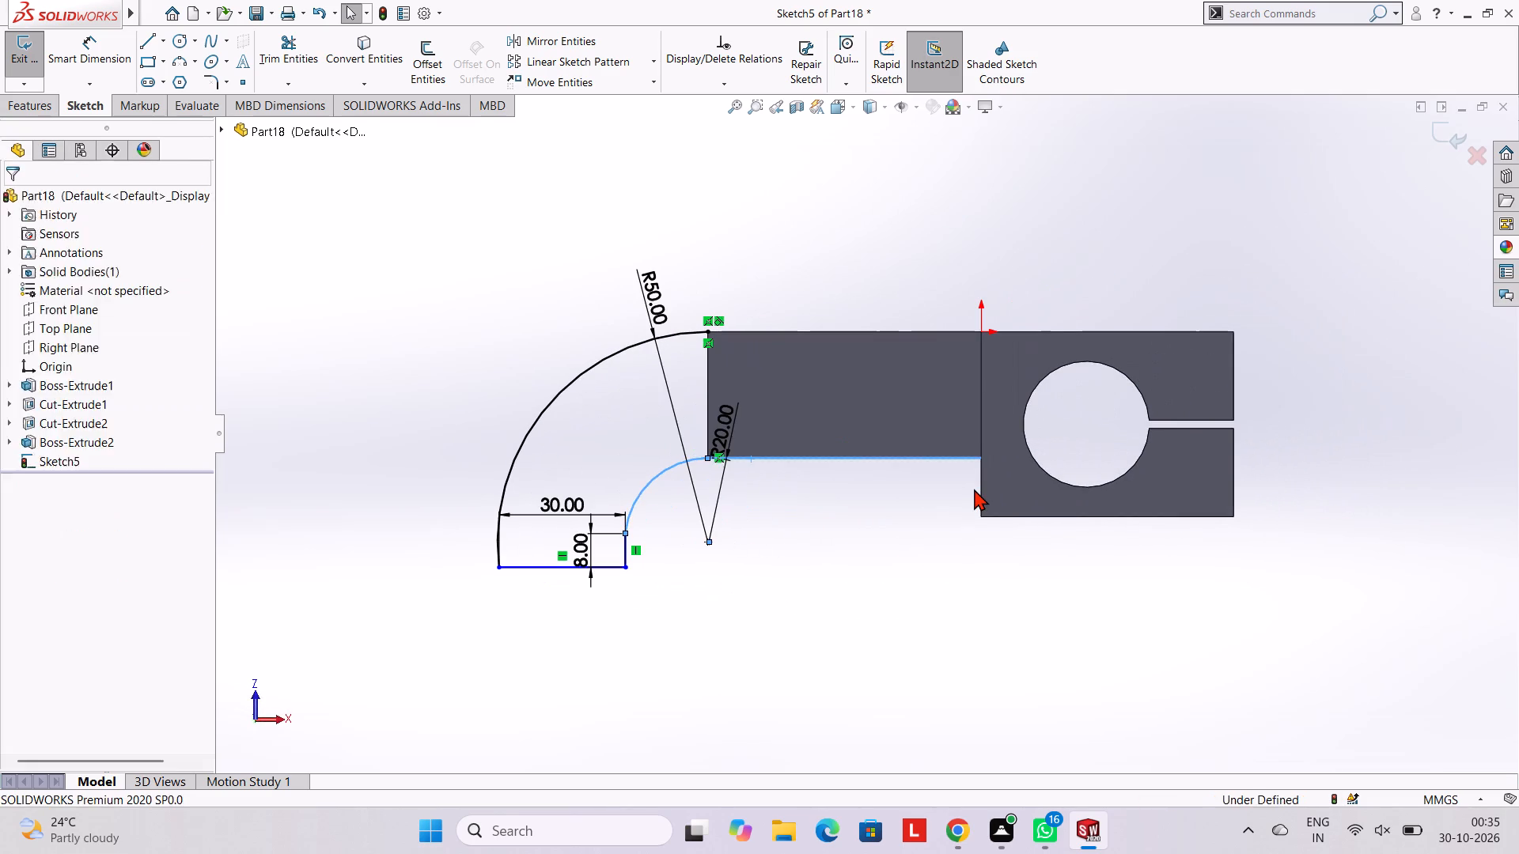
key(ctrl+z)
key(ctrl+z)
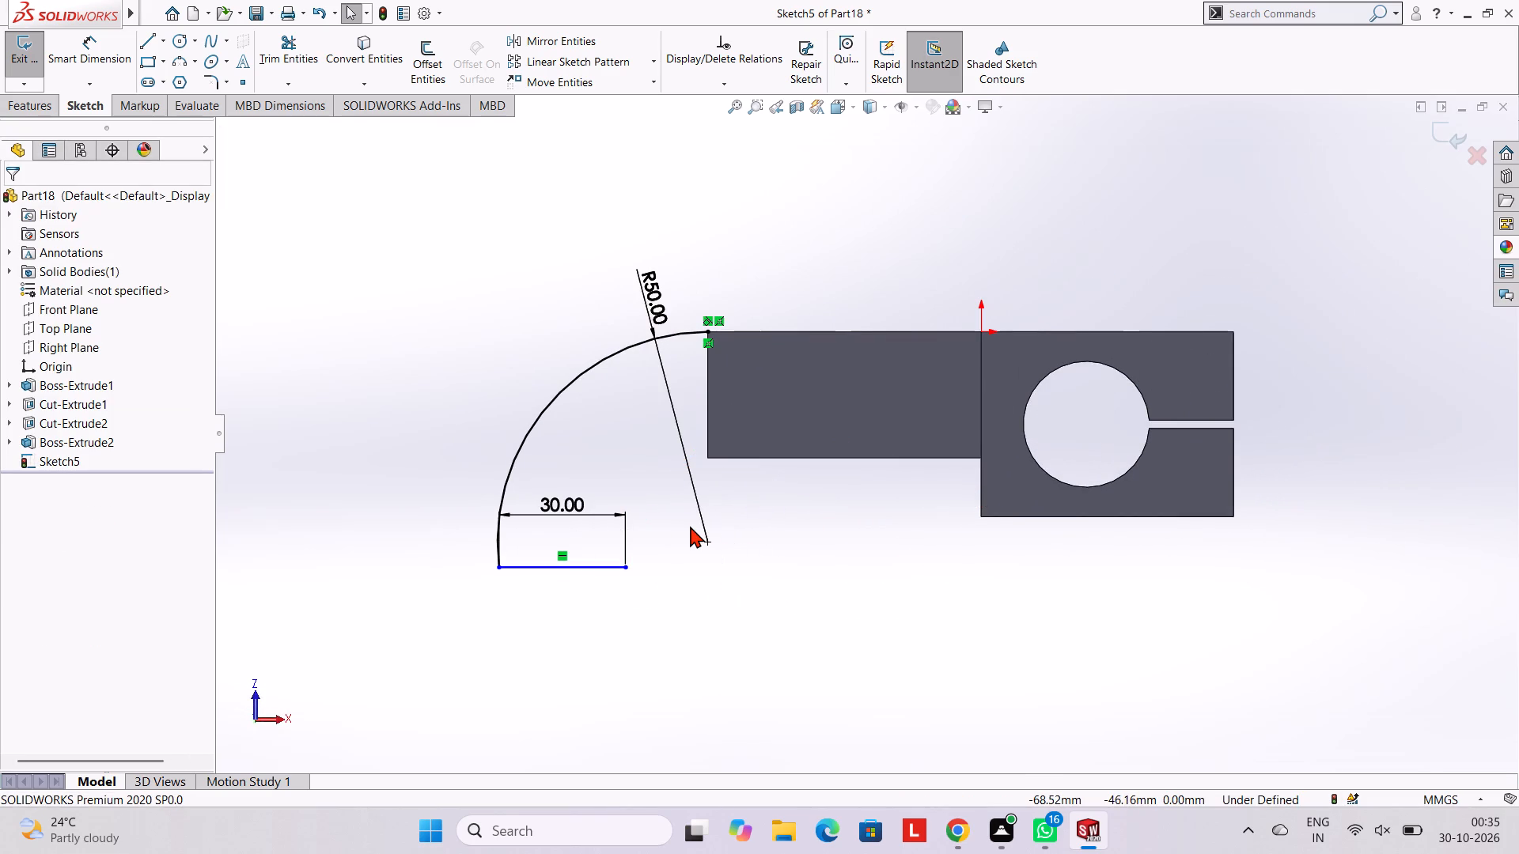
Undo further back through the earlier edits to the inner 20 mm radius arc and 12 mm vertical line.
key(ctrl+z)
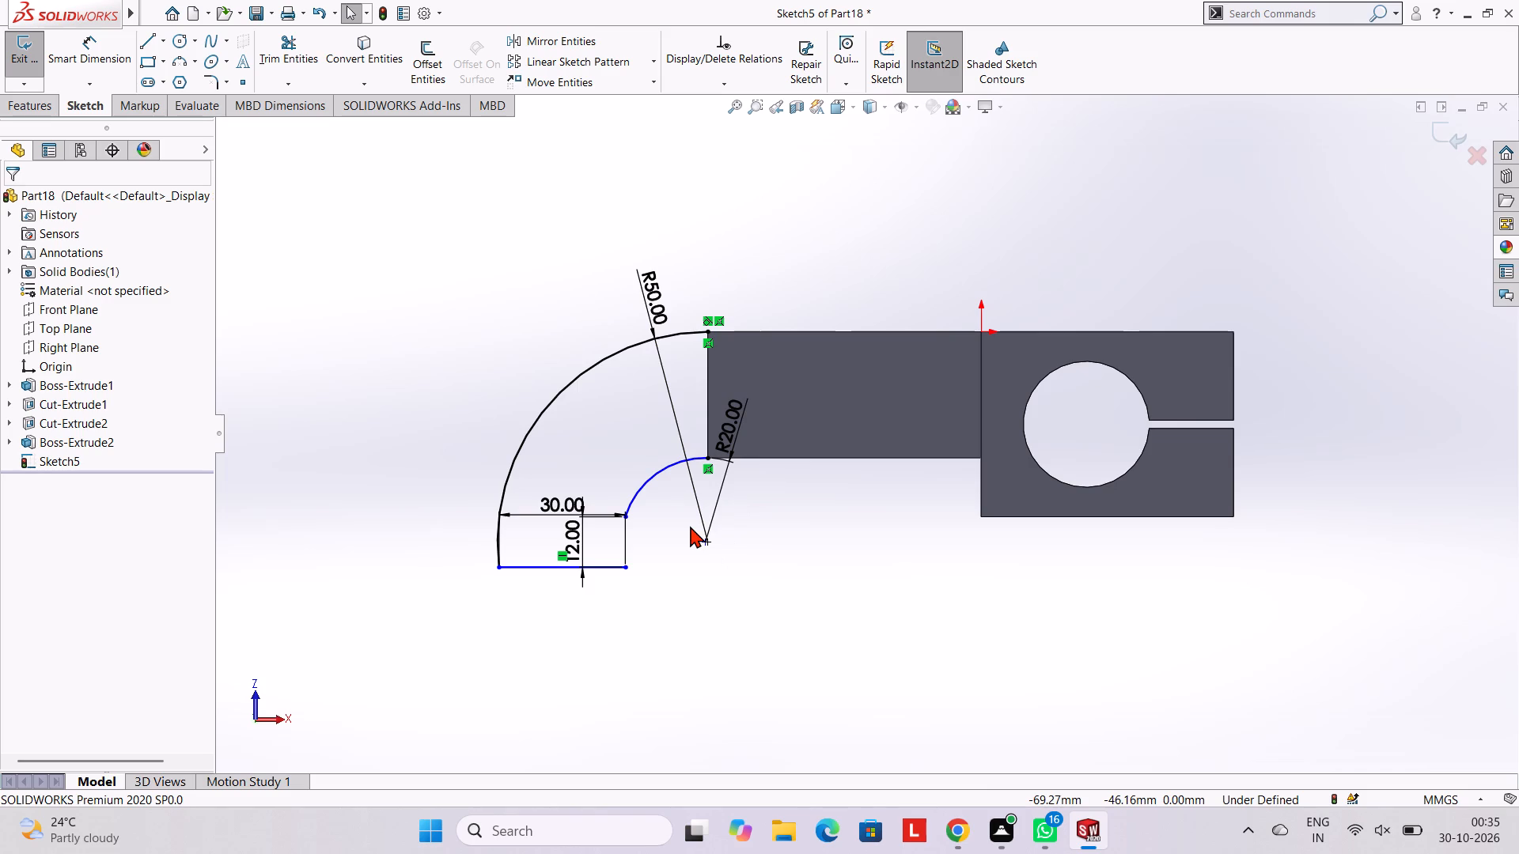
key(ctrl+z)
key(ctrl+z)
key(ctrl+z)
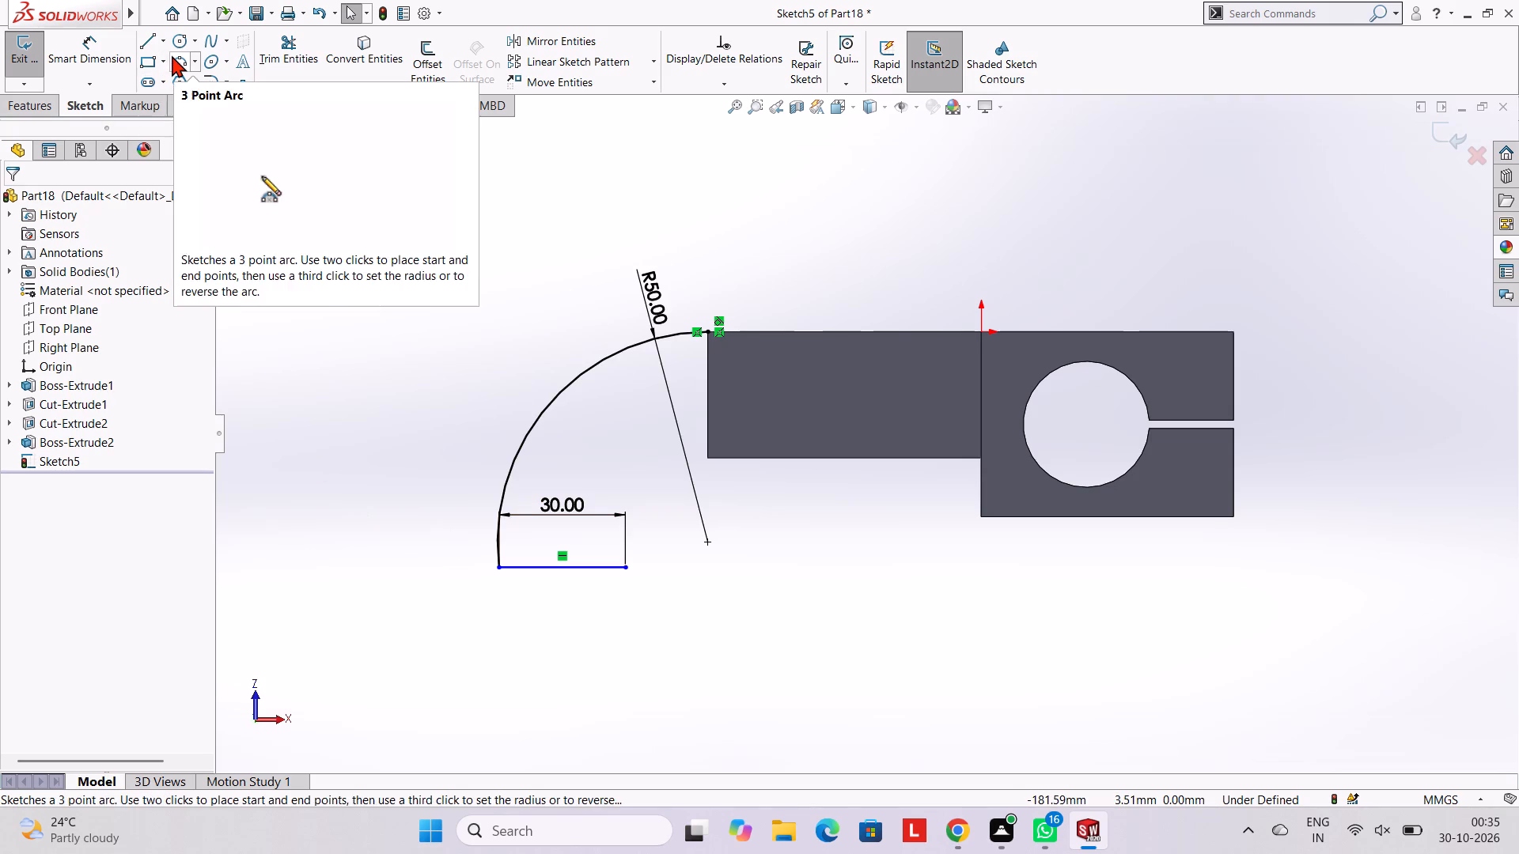
Trim away the 30 mm horizontal line at the lower end of the R50 arc.
click(286, 50)
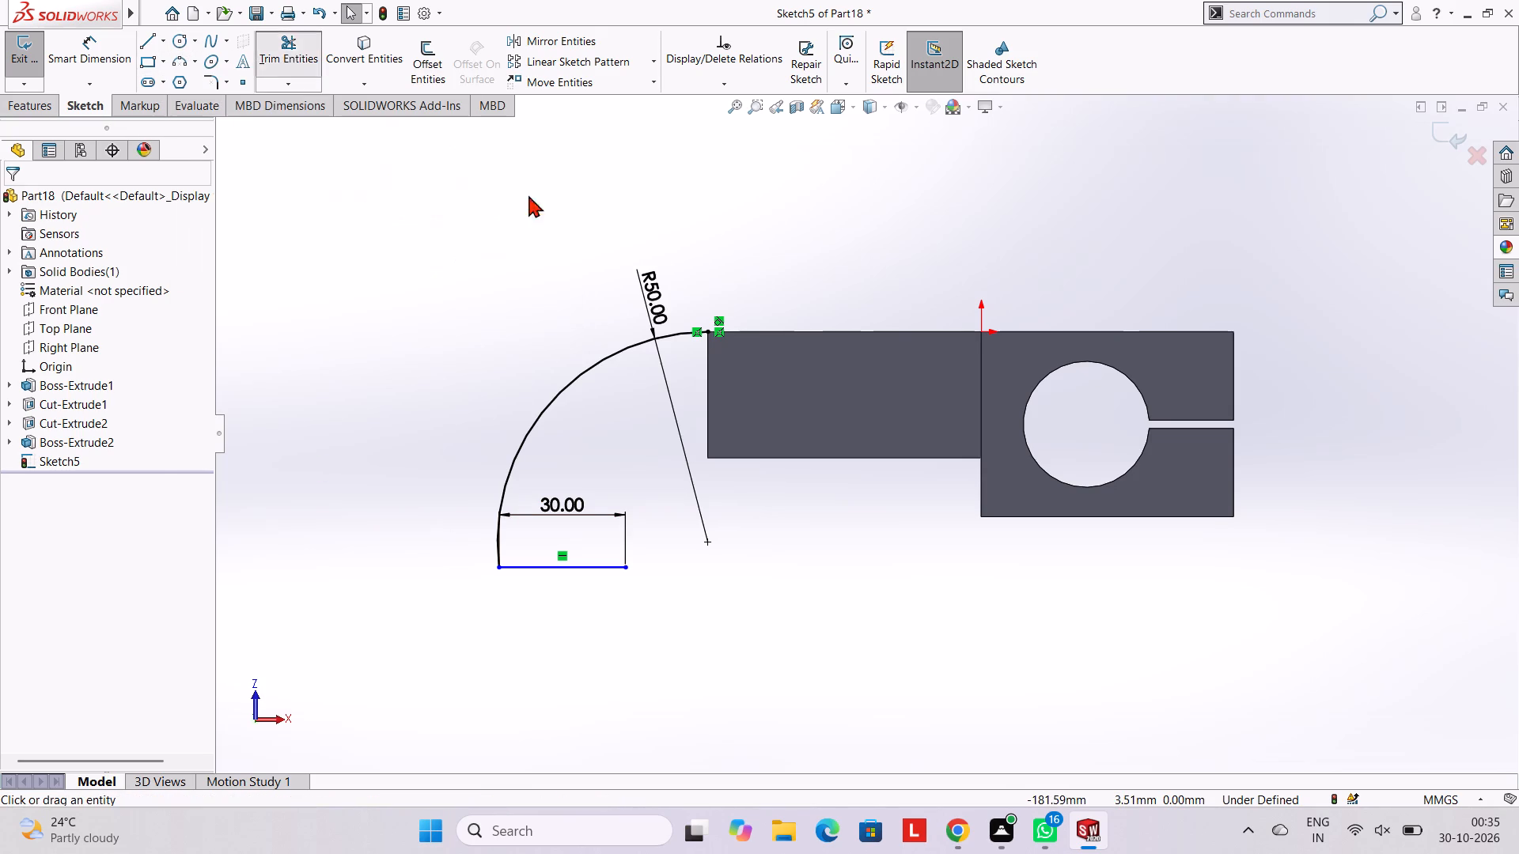
click(584, 569)
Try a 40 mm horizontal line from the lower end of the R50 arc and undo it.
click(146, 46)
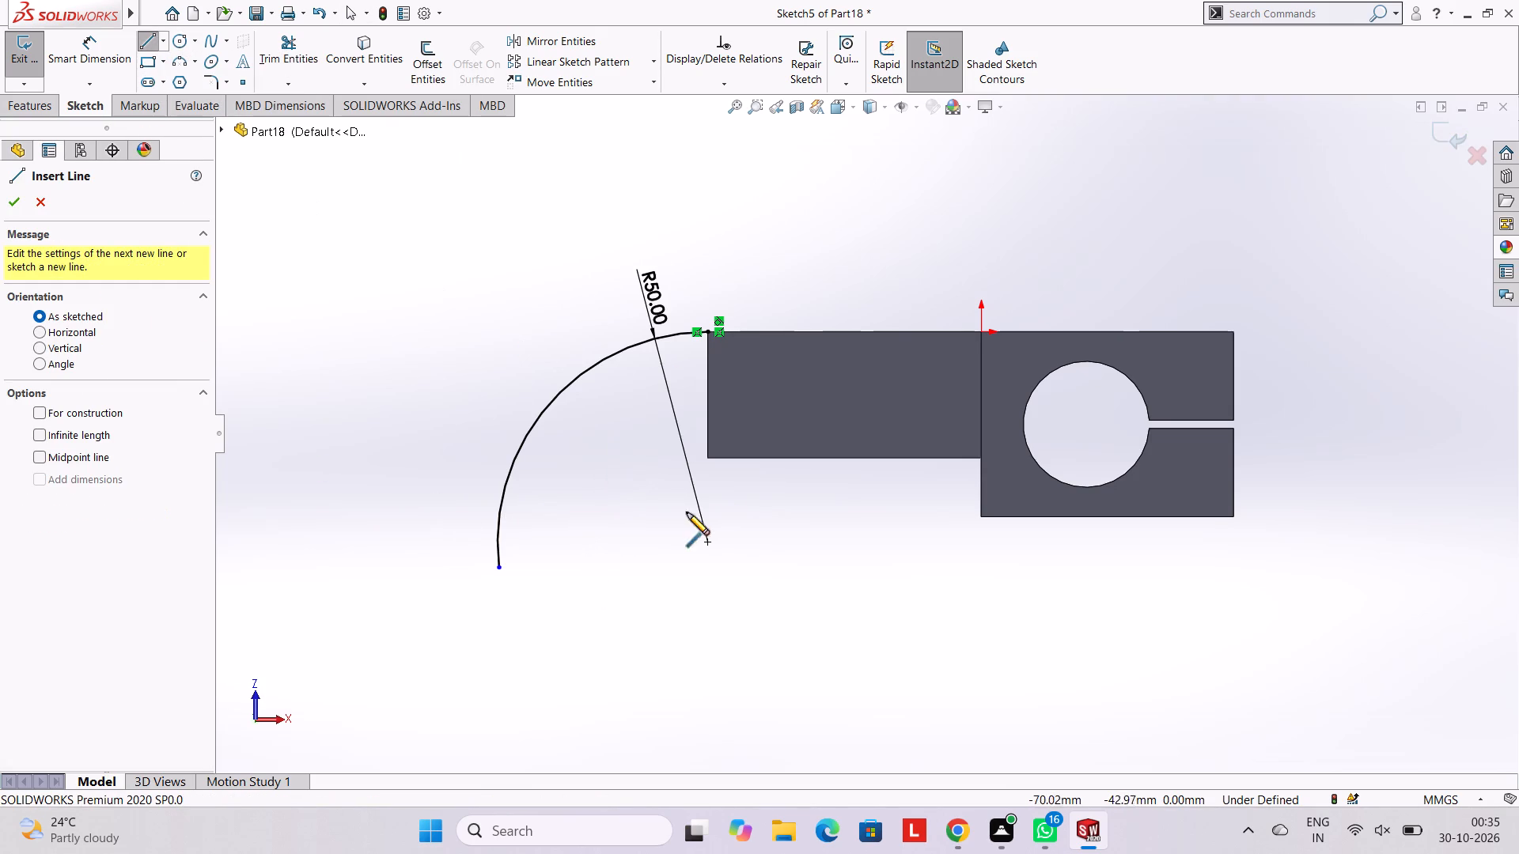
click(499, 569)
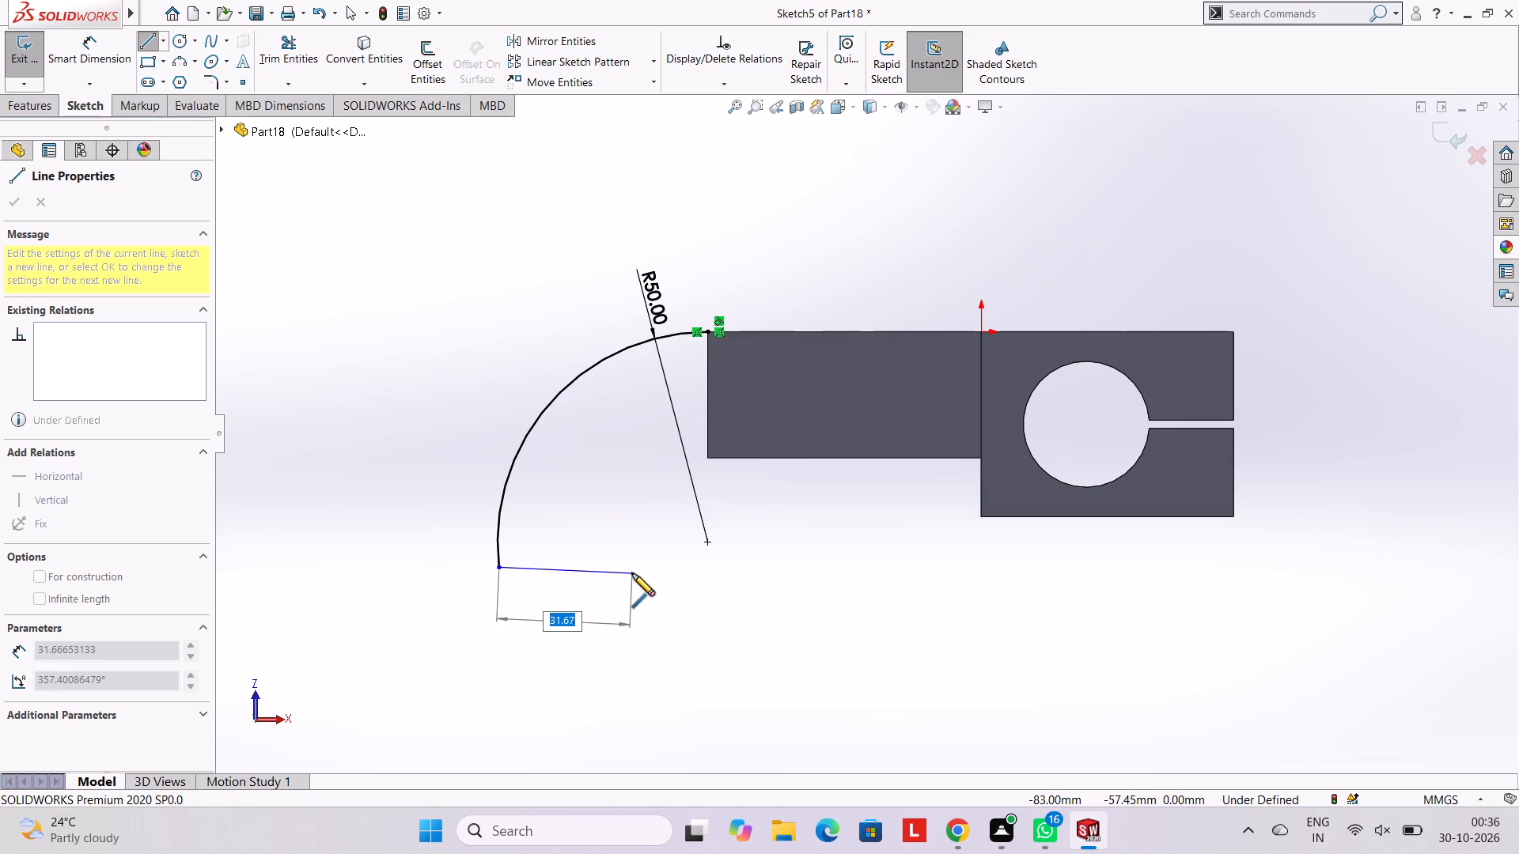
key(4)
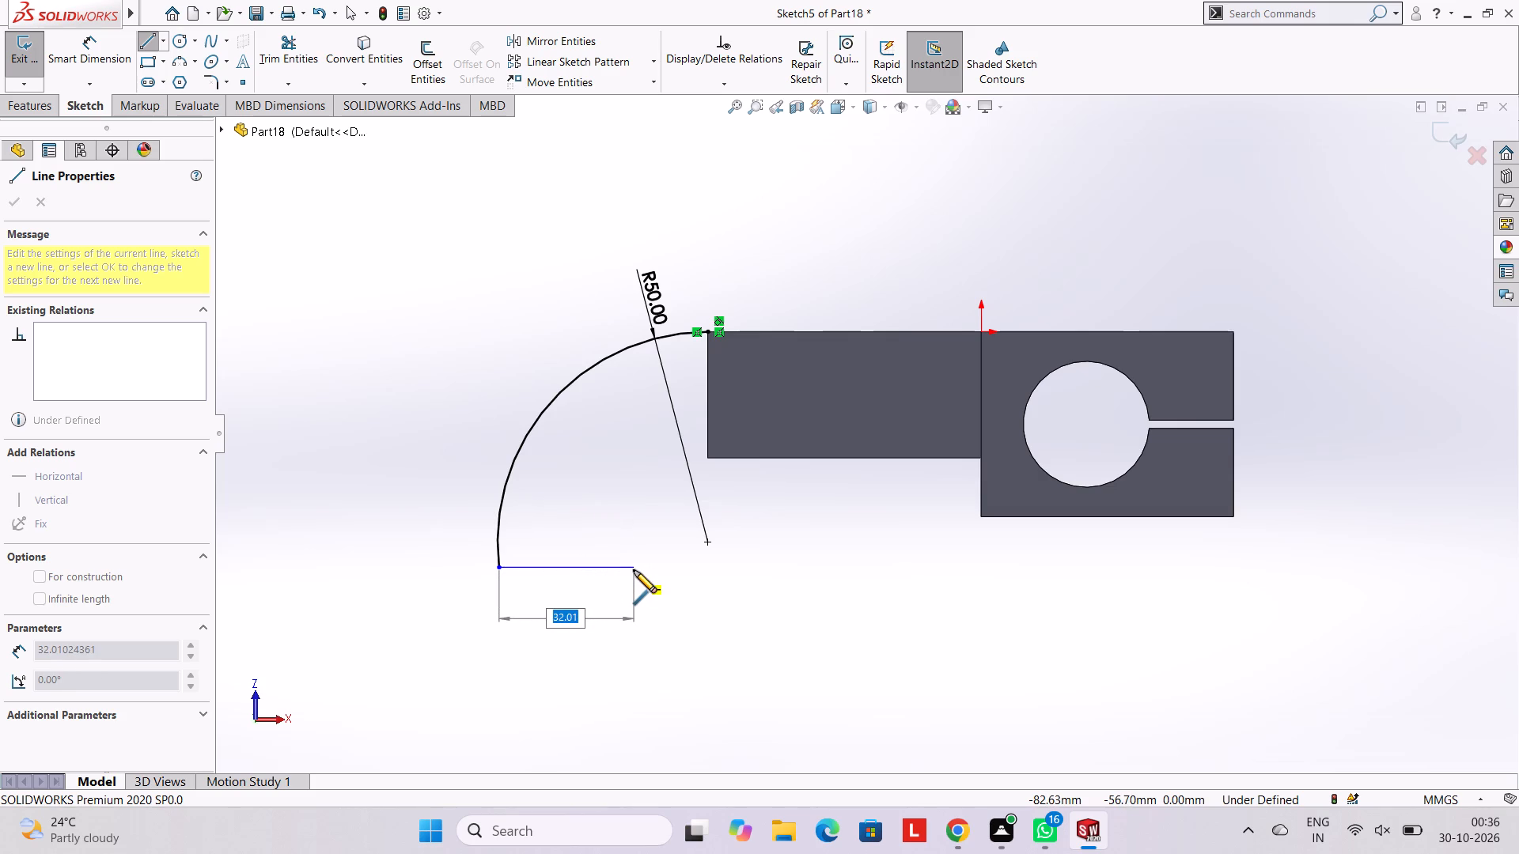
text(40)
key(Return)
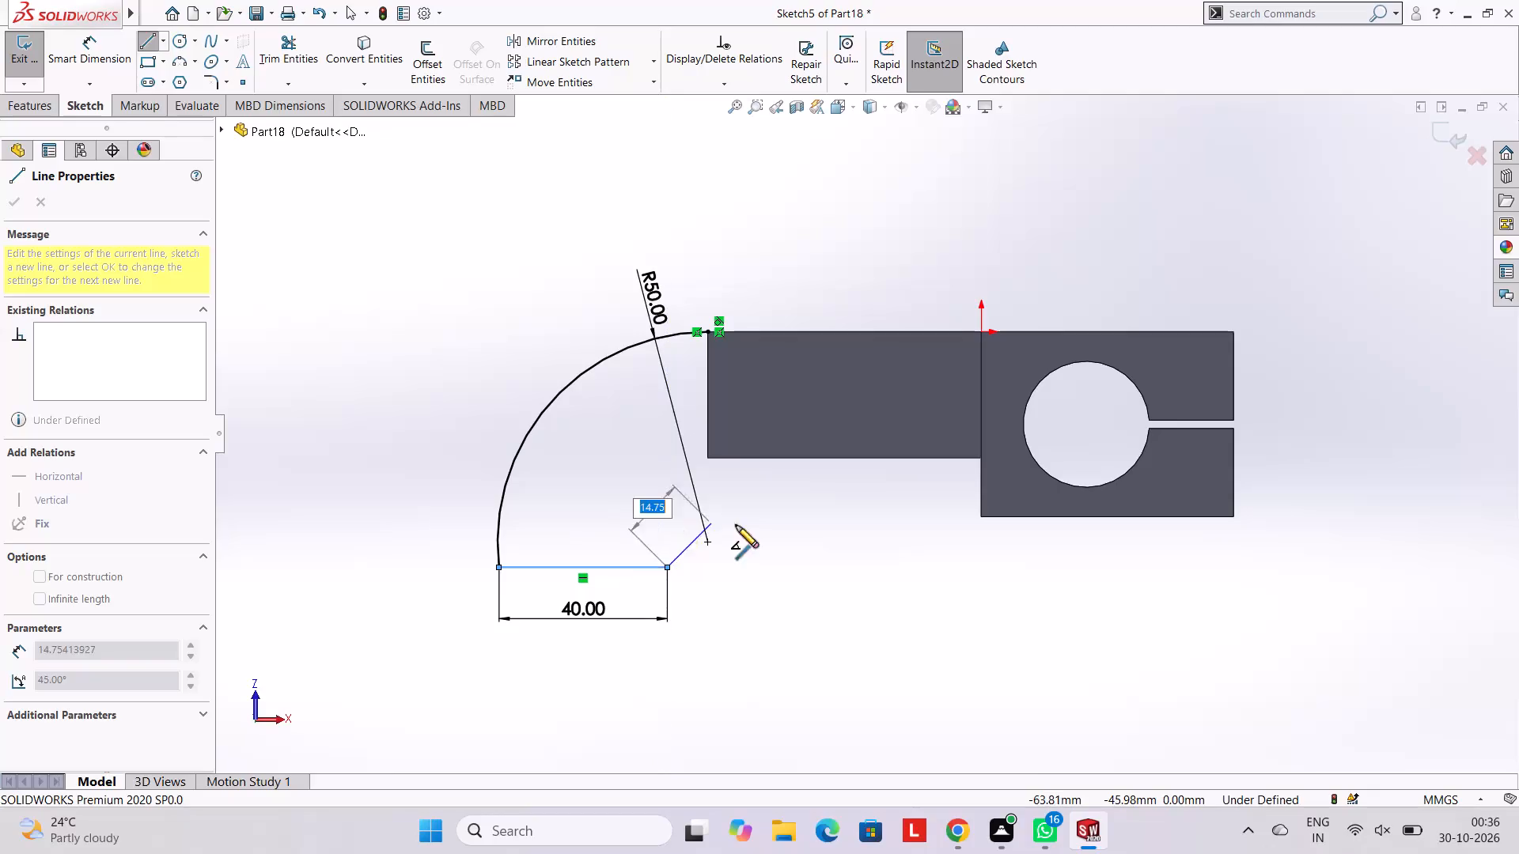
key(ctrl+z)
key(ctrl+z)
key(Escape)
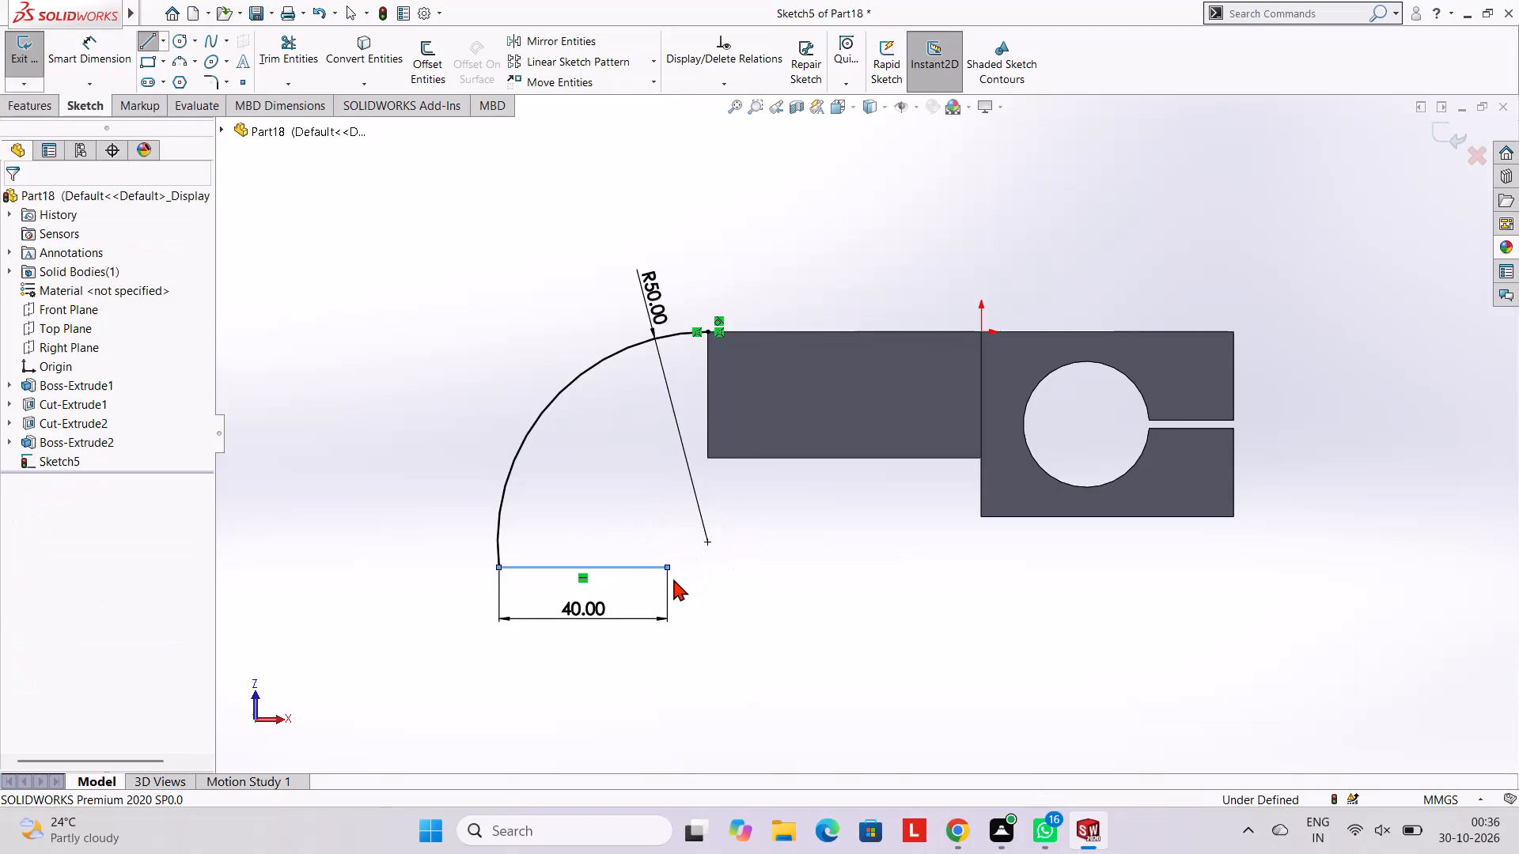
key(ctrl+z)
Sketch a 35 mm horizontal line from the lower end of the R50 arc toward the arm side.
click(151, 41)
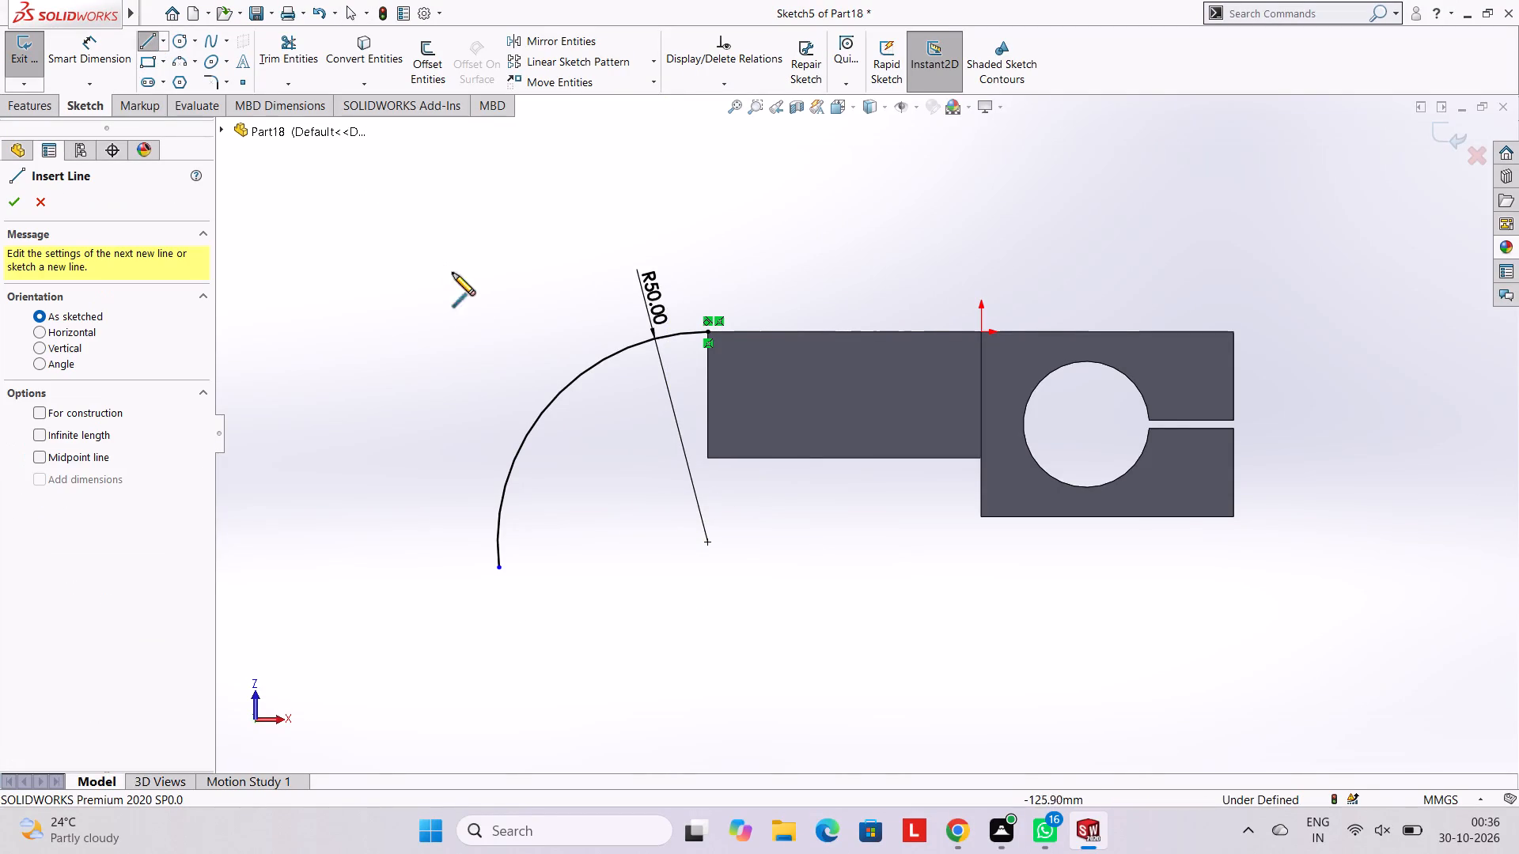
click(501, 569)
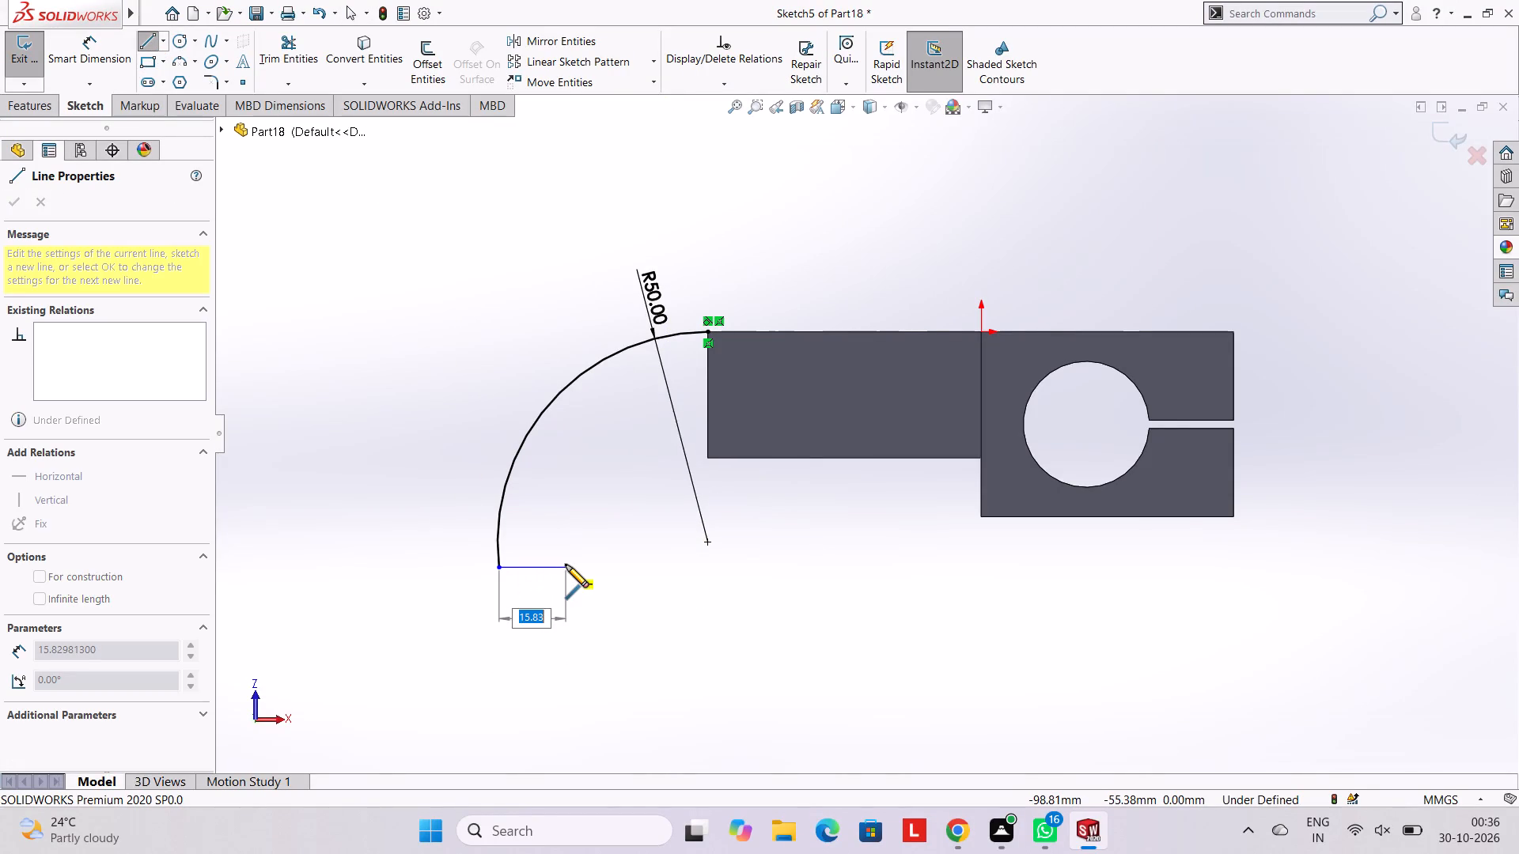
text(35)
key(Return)
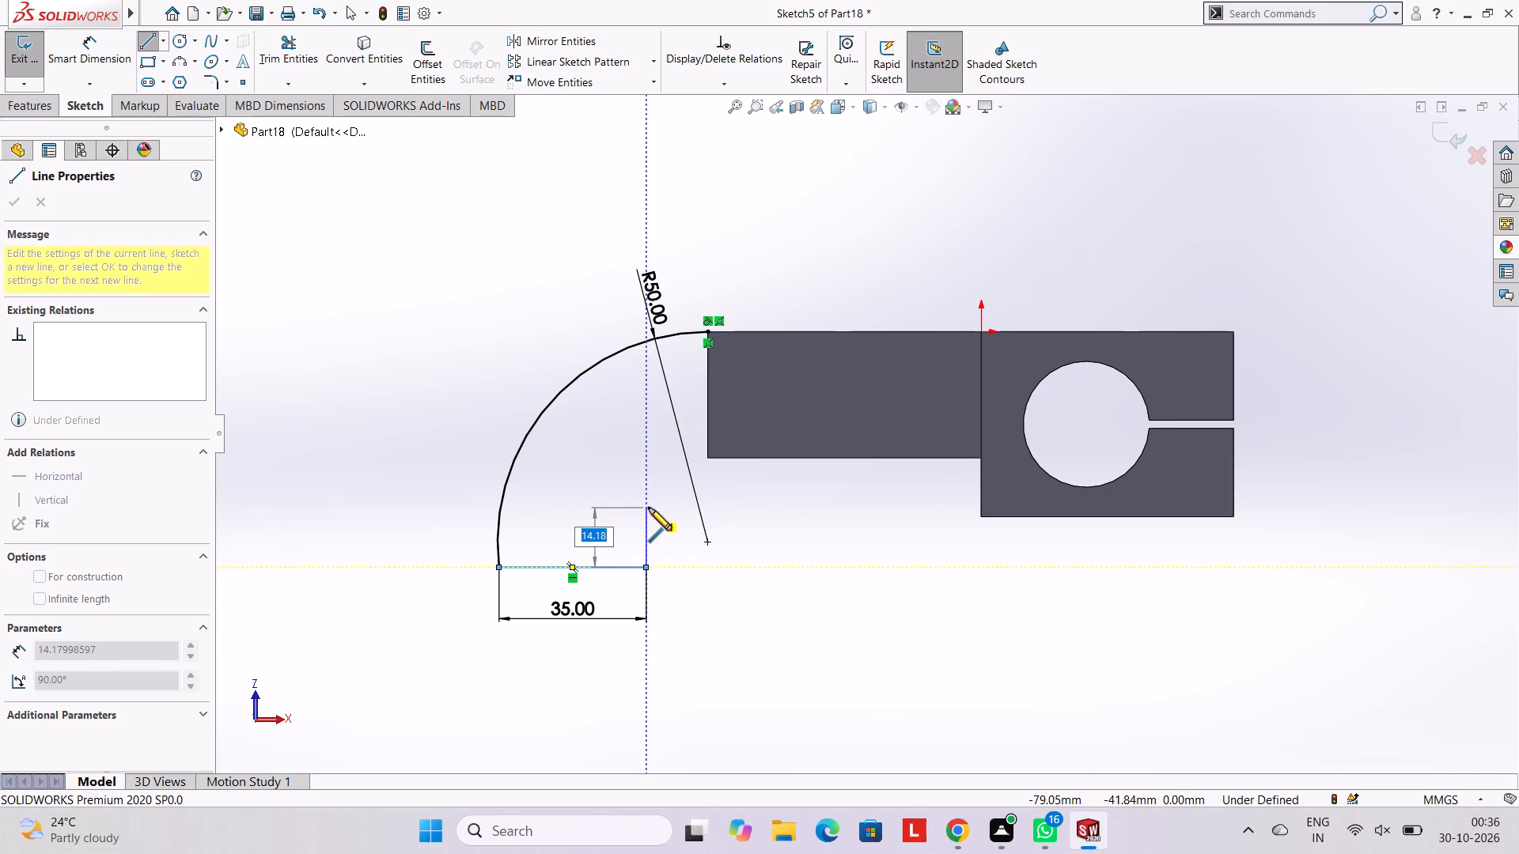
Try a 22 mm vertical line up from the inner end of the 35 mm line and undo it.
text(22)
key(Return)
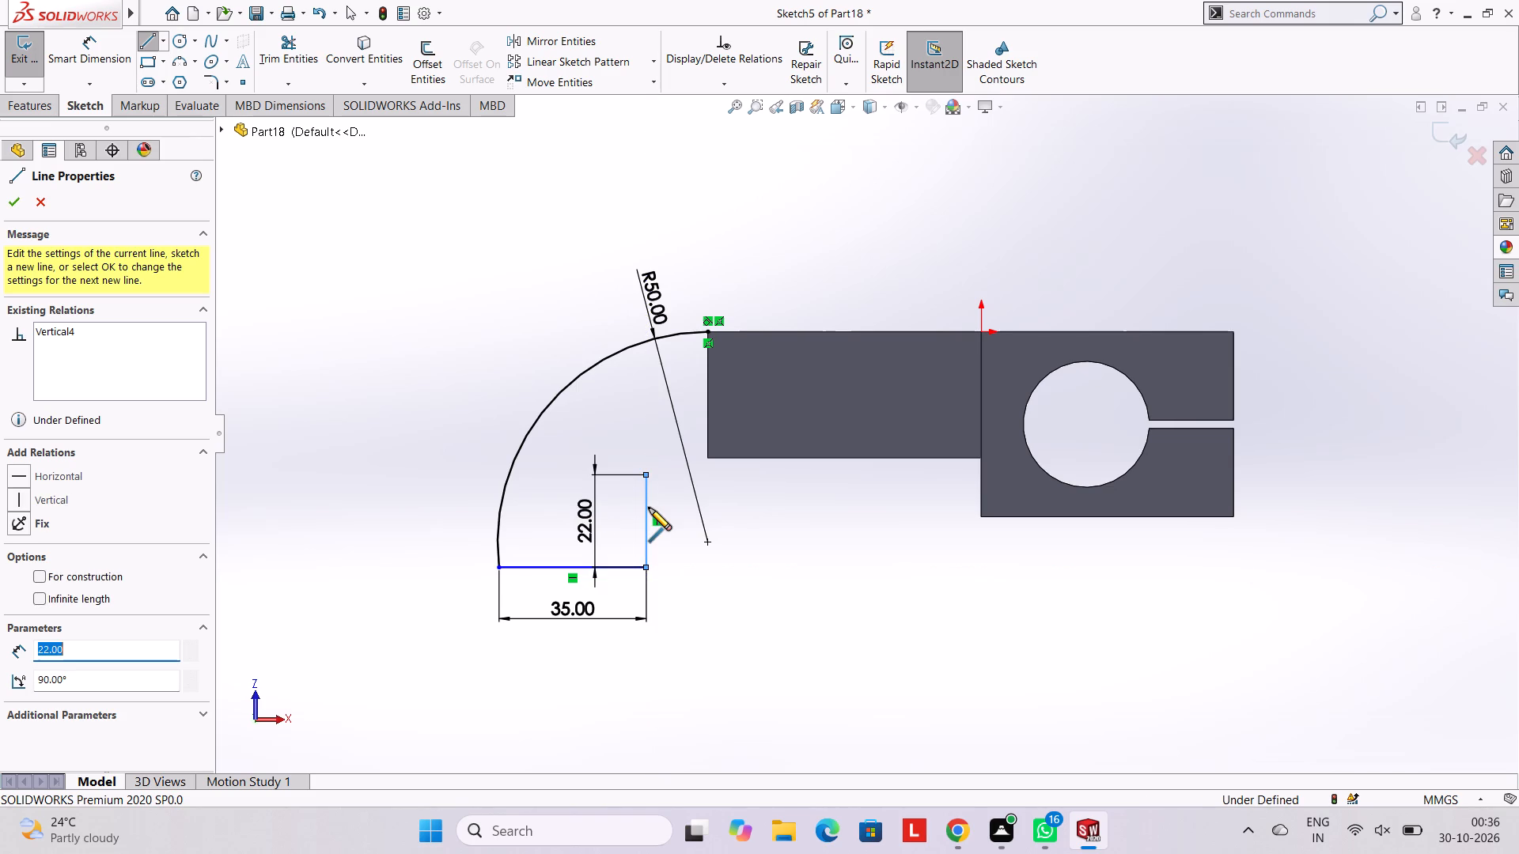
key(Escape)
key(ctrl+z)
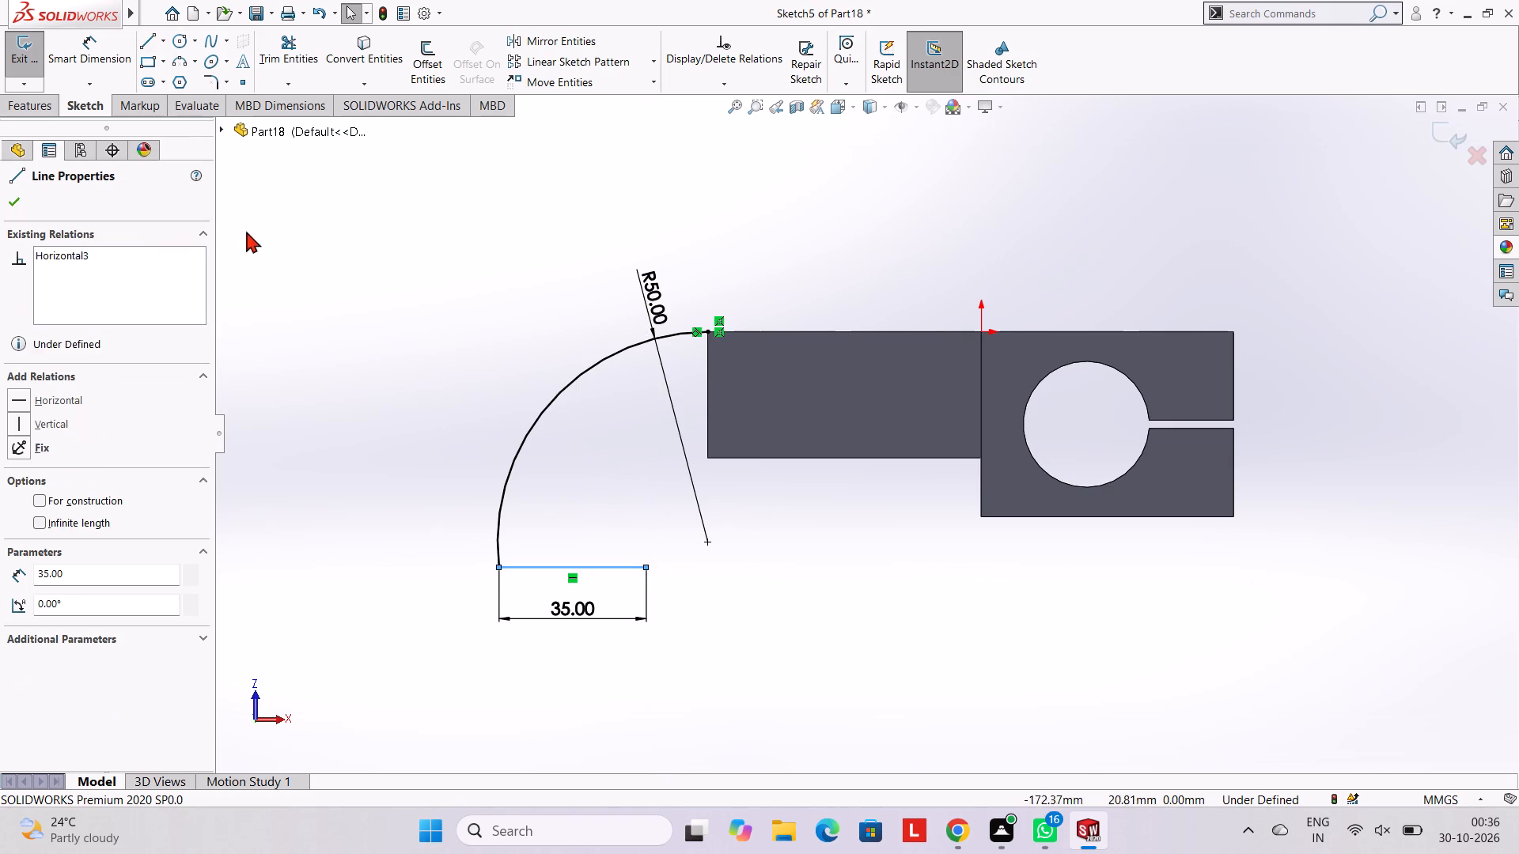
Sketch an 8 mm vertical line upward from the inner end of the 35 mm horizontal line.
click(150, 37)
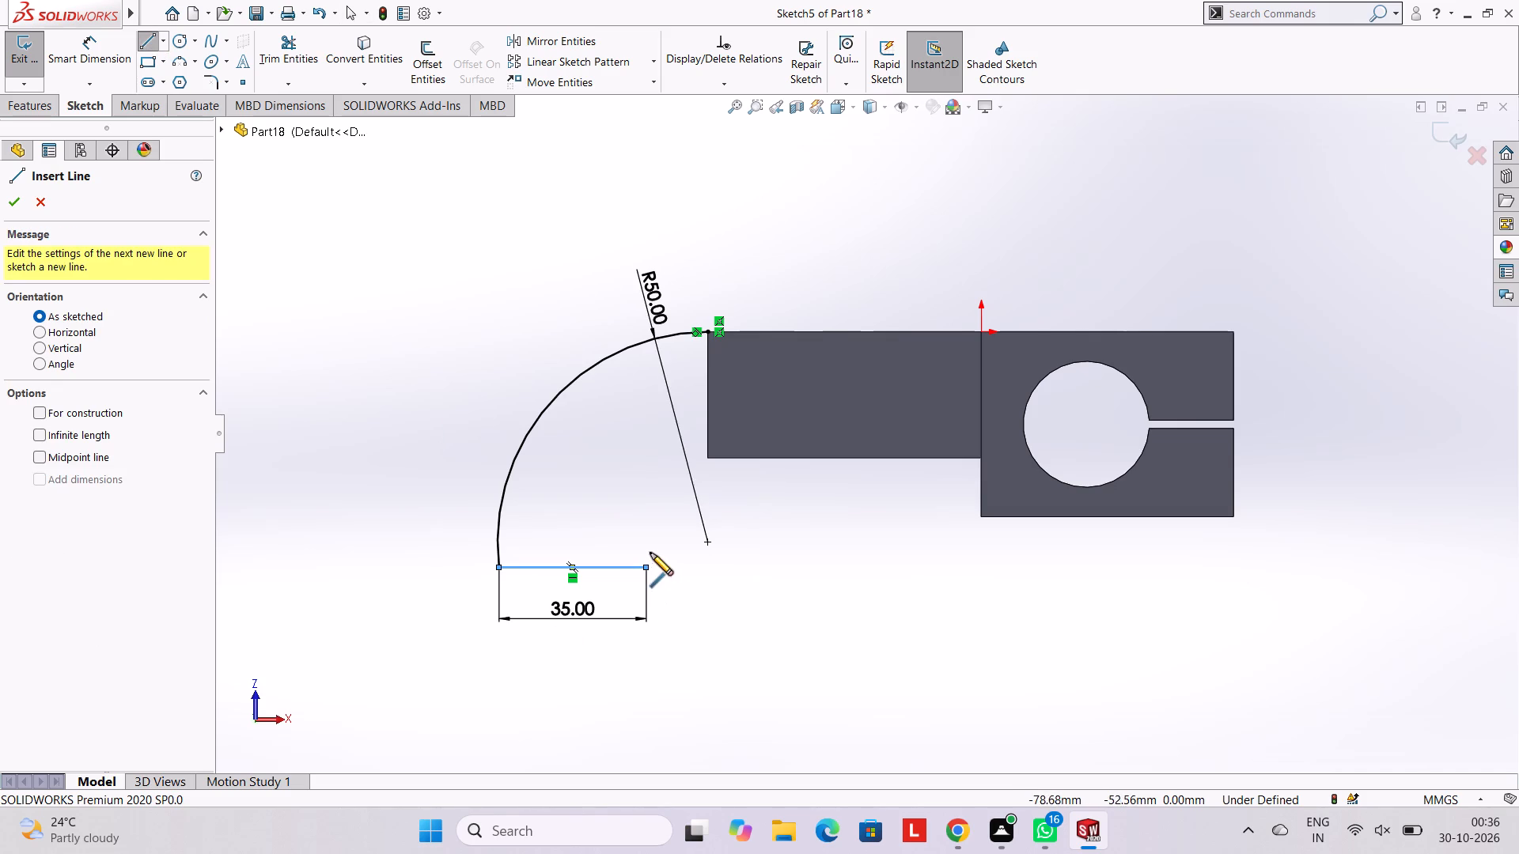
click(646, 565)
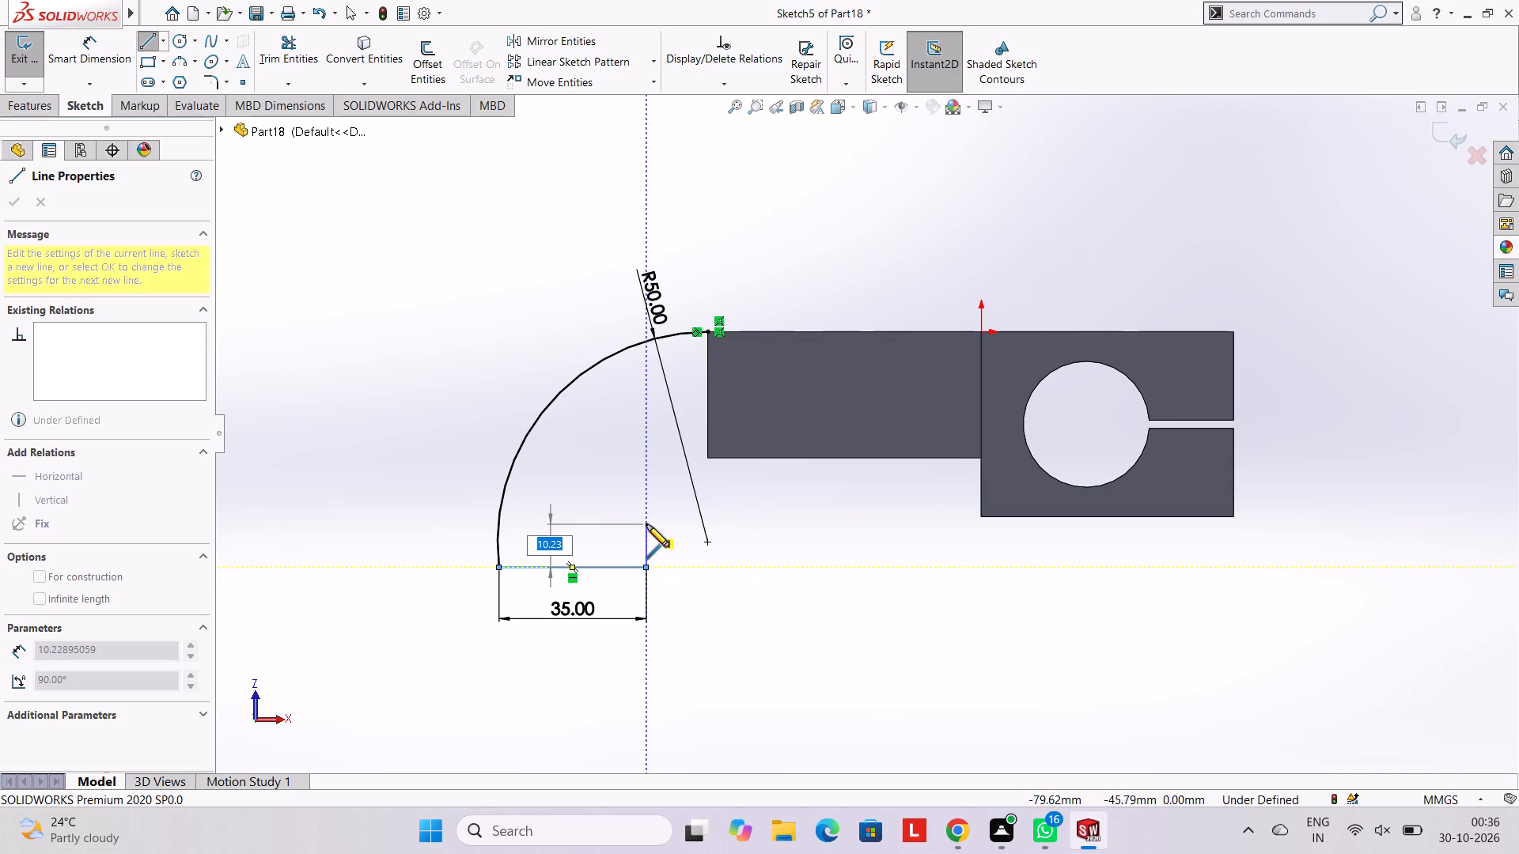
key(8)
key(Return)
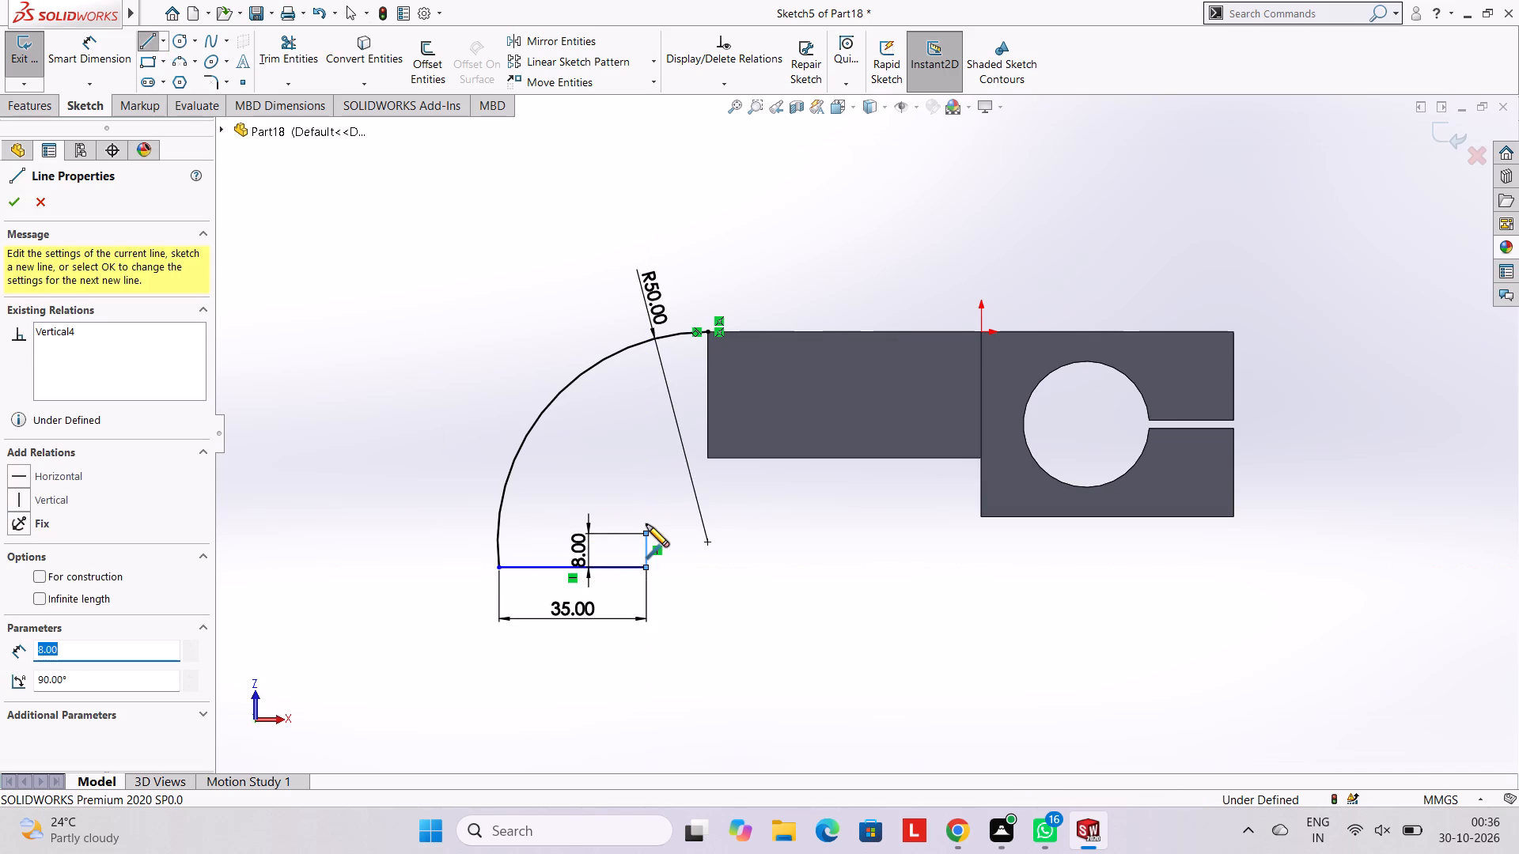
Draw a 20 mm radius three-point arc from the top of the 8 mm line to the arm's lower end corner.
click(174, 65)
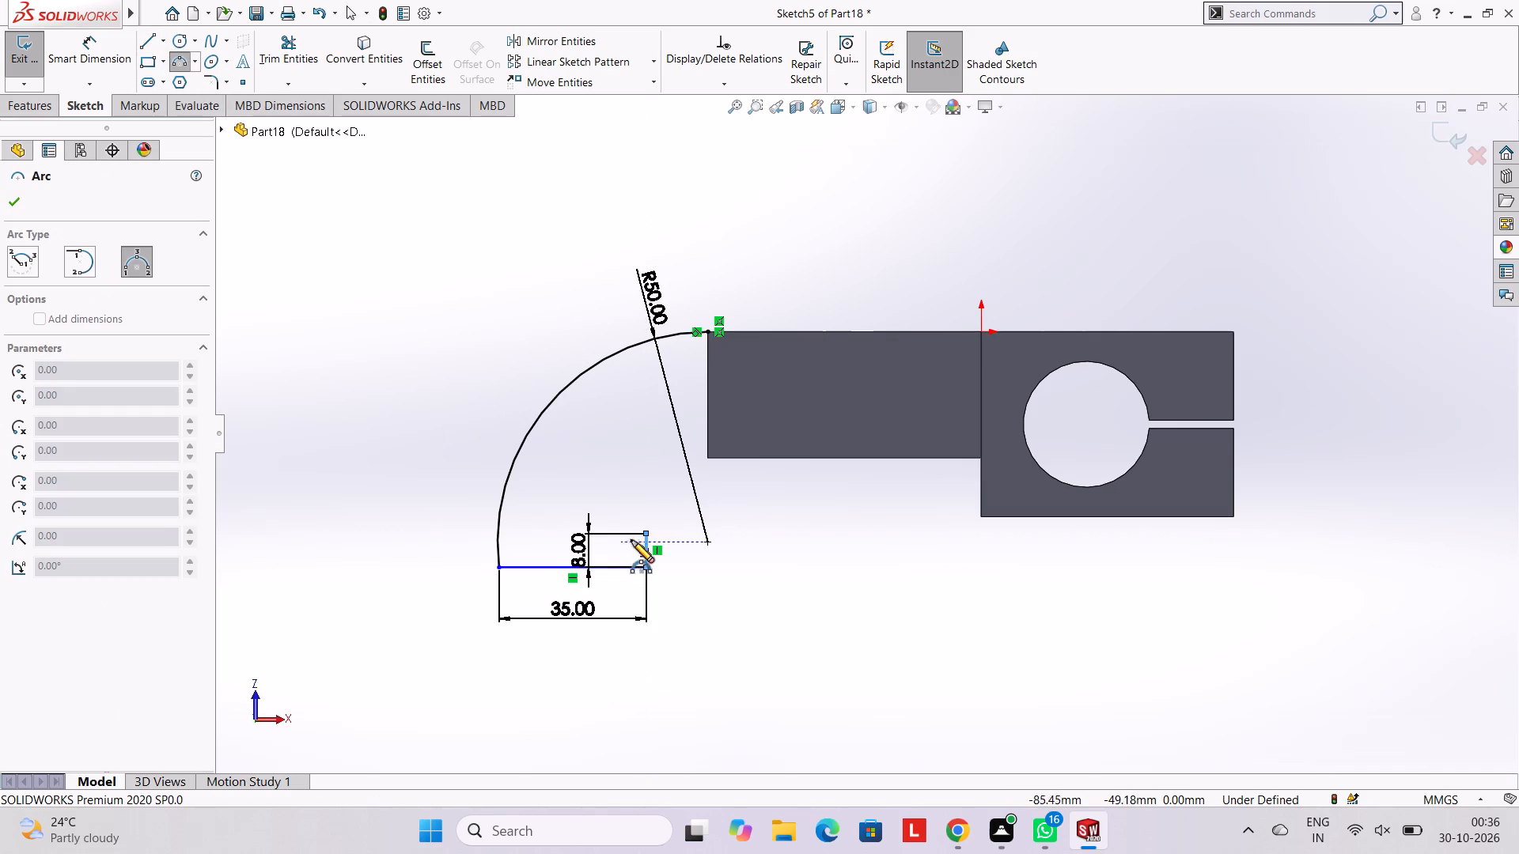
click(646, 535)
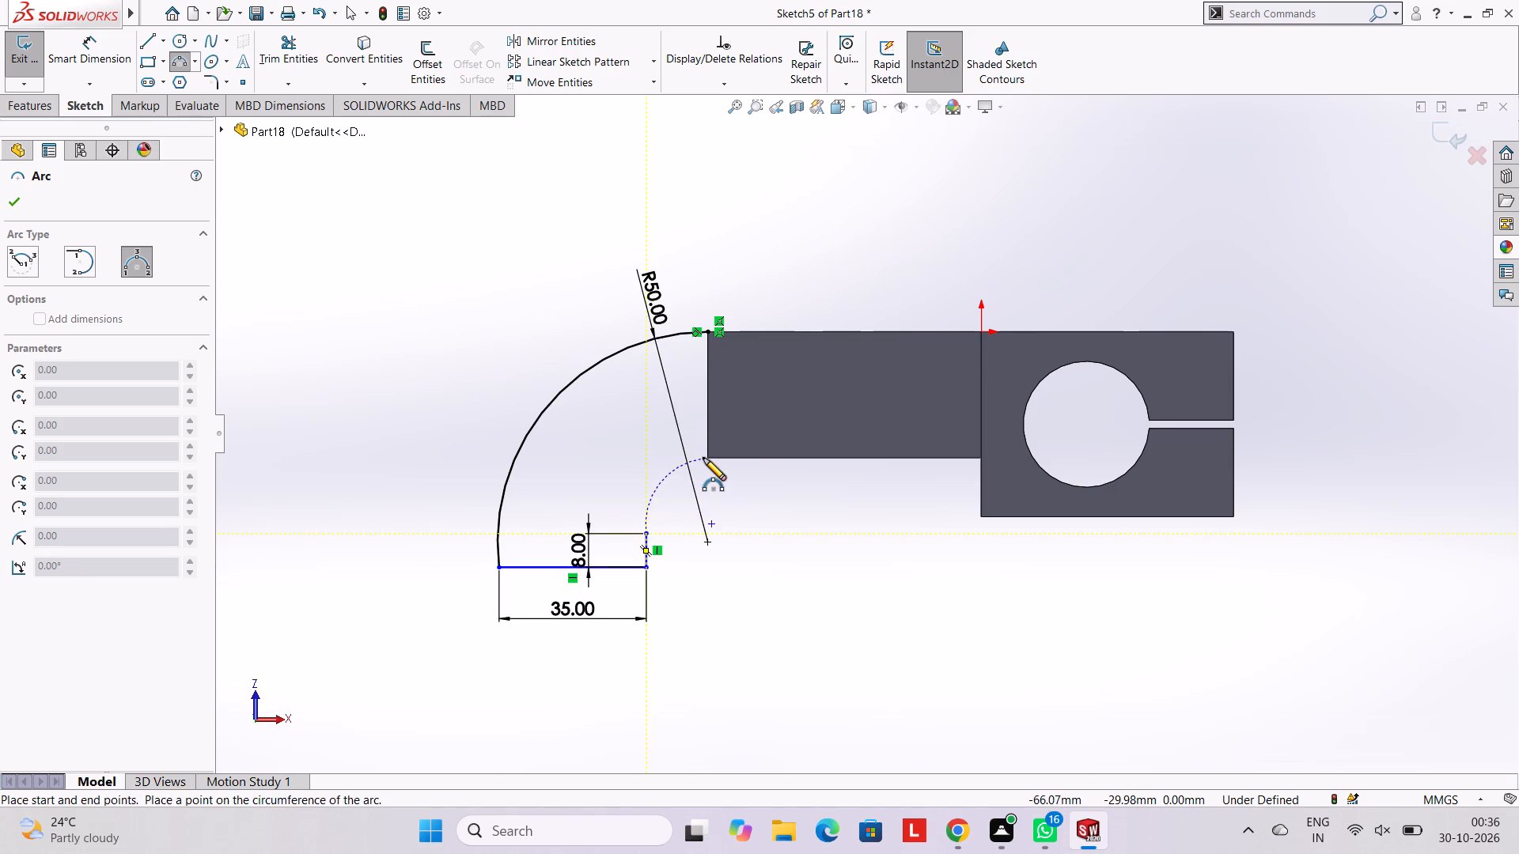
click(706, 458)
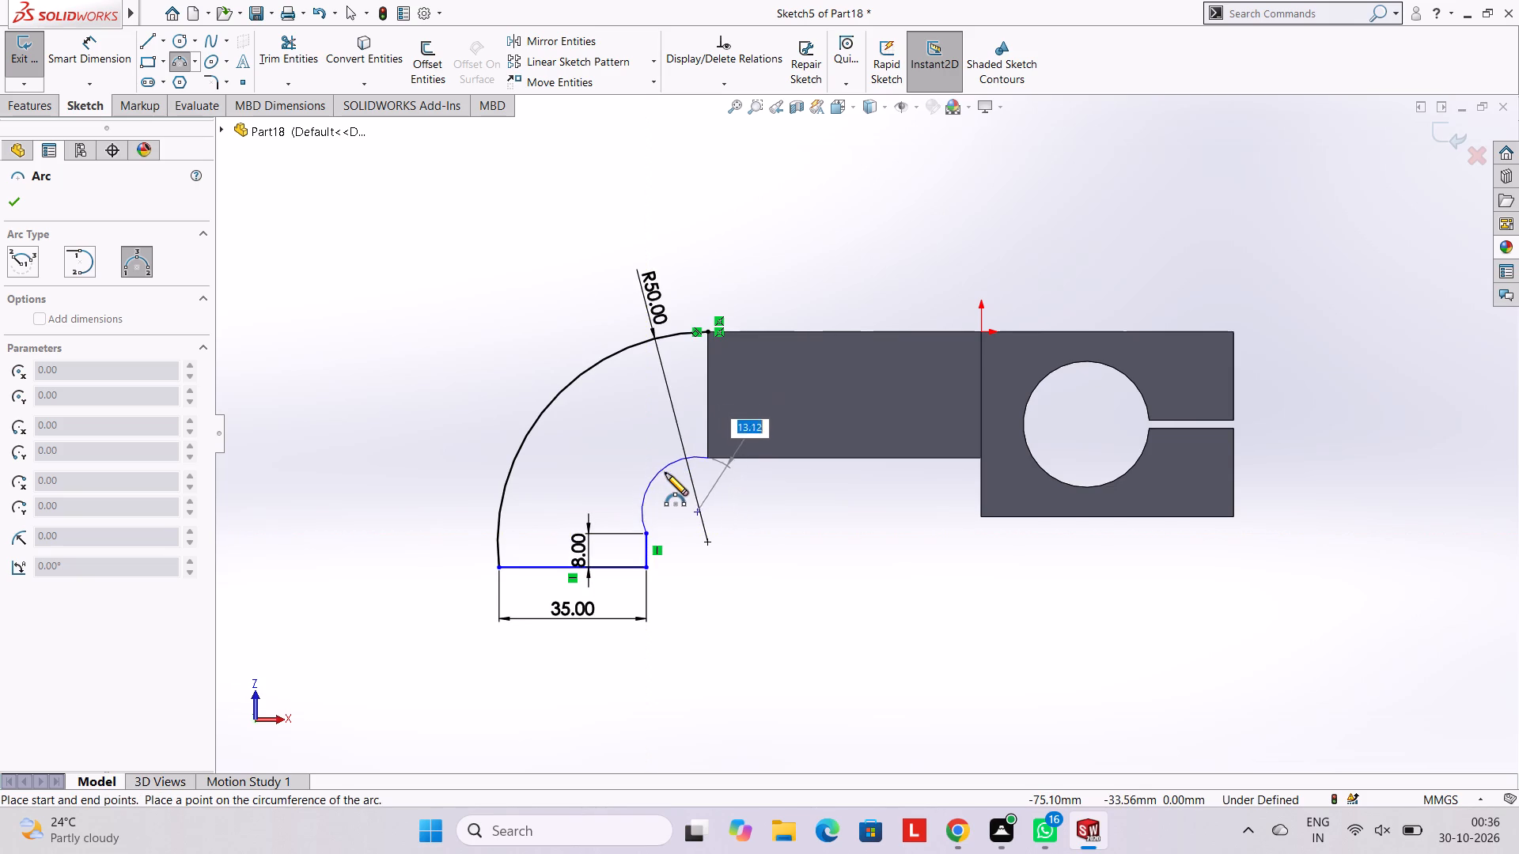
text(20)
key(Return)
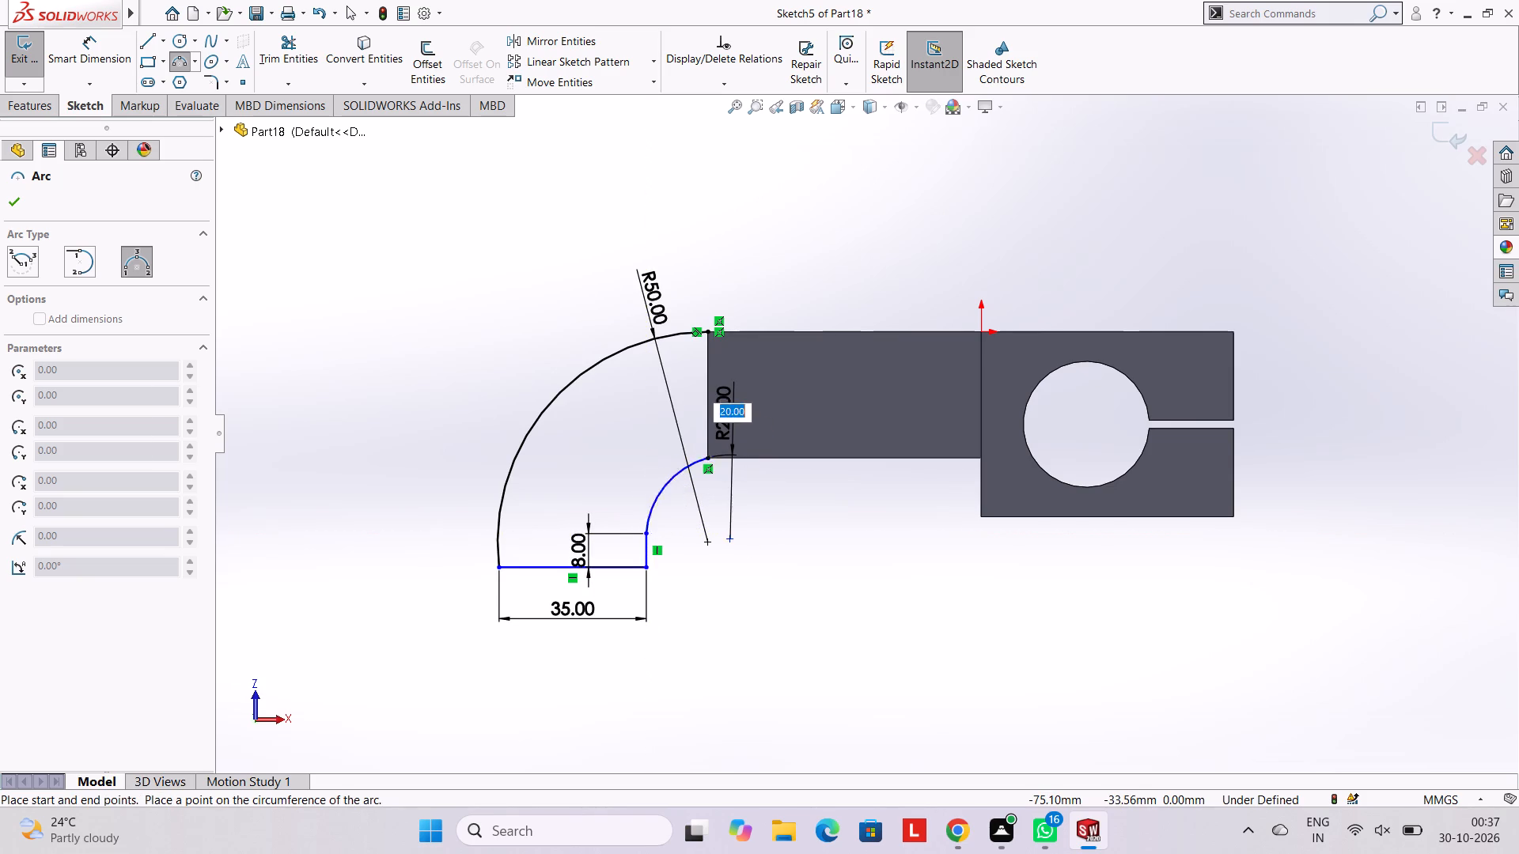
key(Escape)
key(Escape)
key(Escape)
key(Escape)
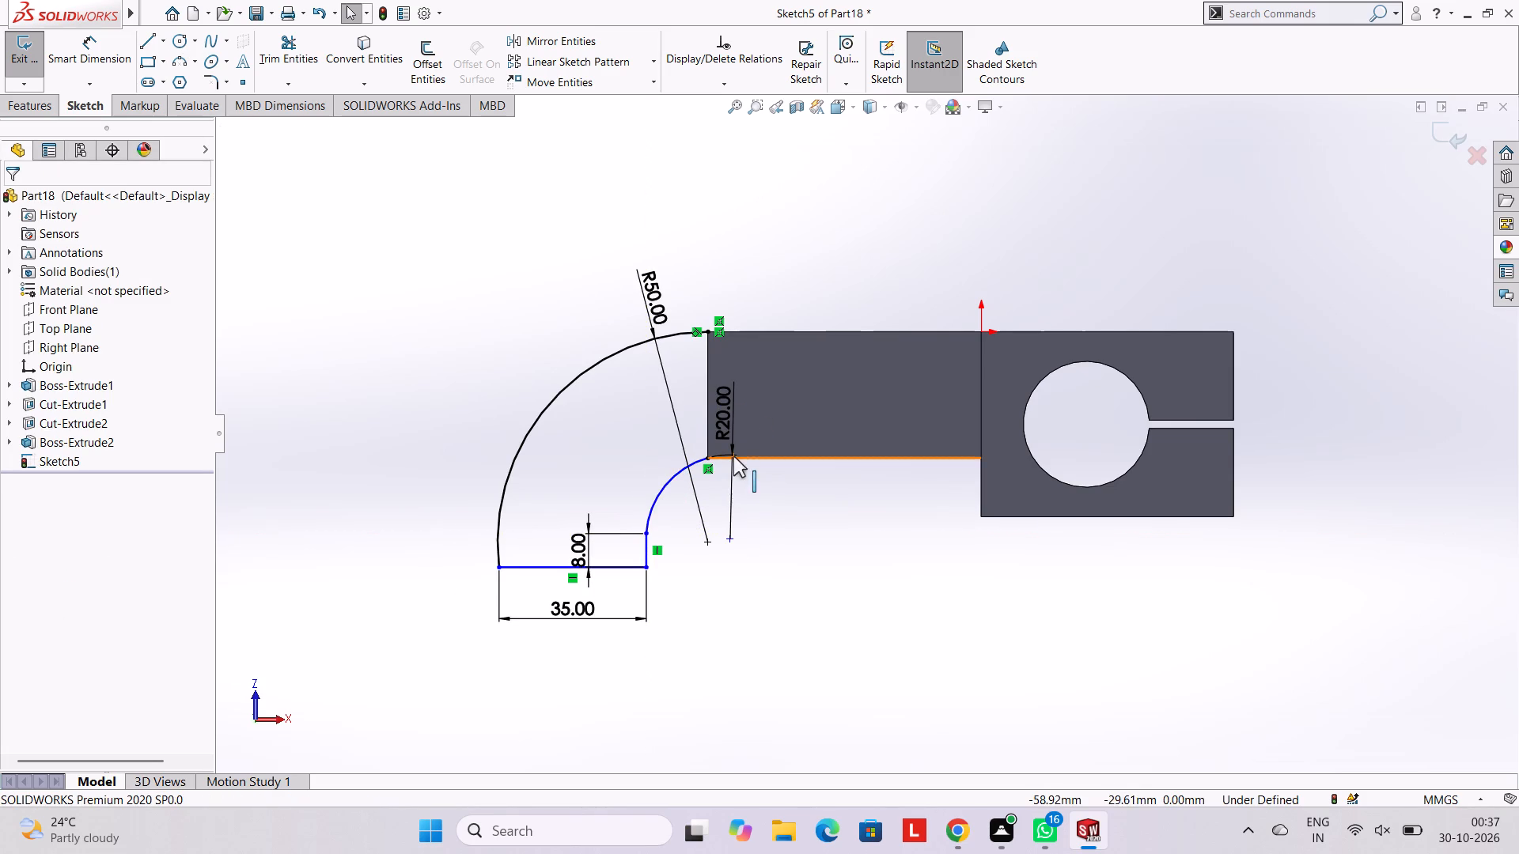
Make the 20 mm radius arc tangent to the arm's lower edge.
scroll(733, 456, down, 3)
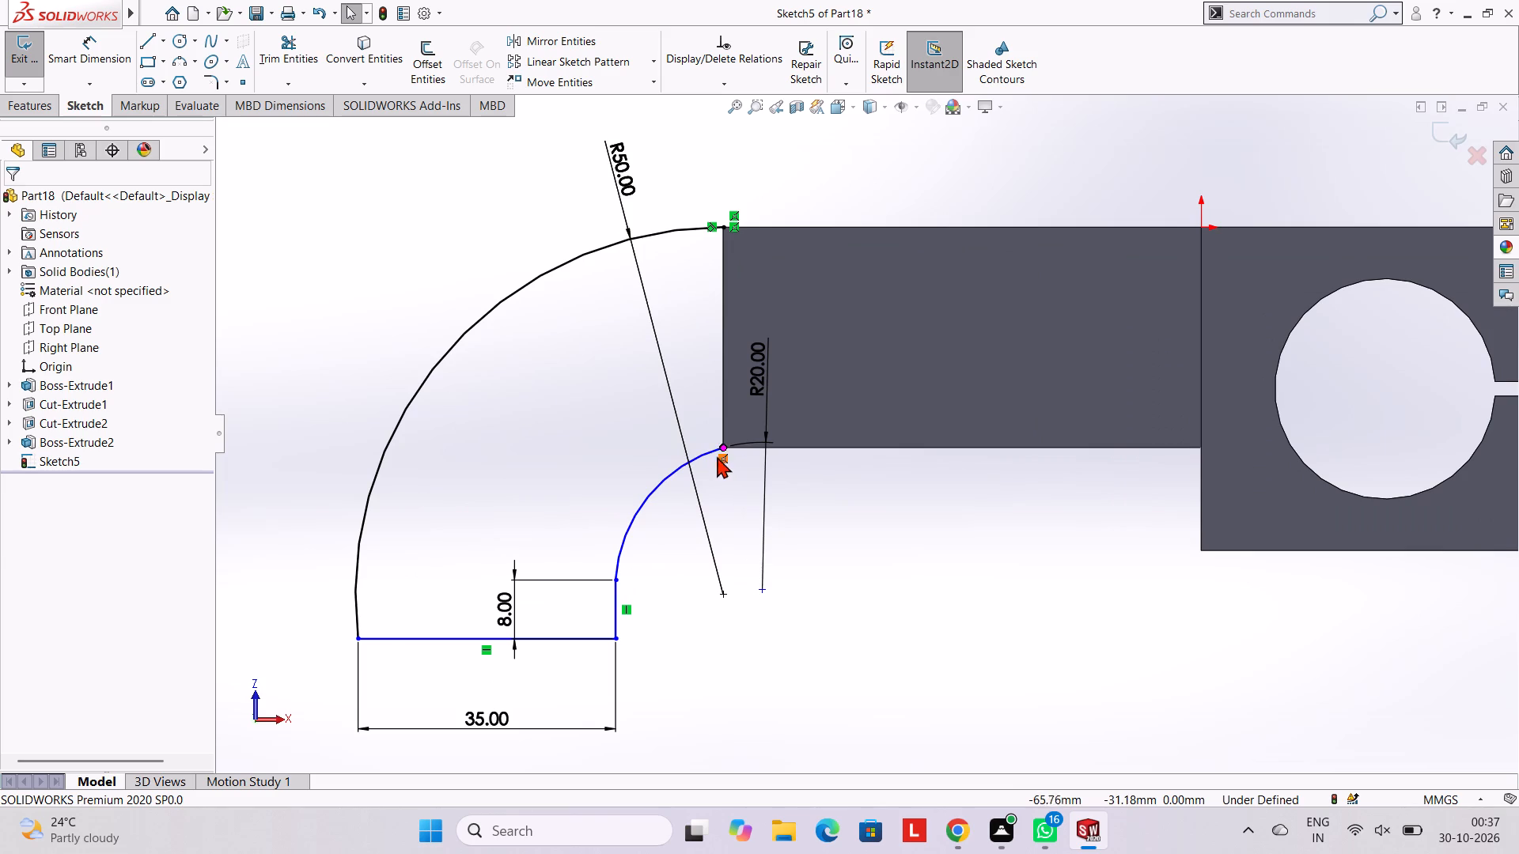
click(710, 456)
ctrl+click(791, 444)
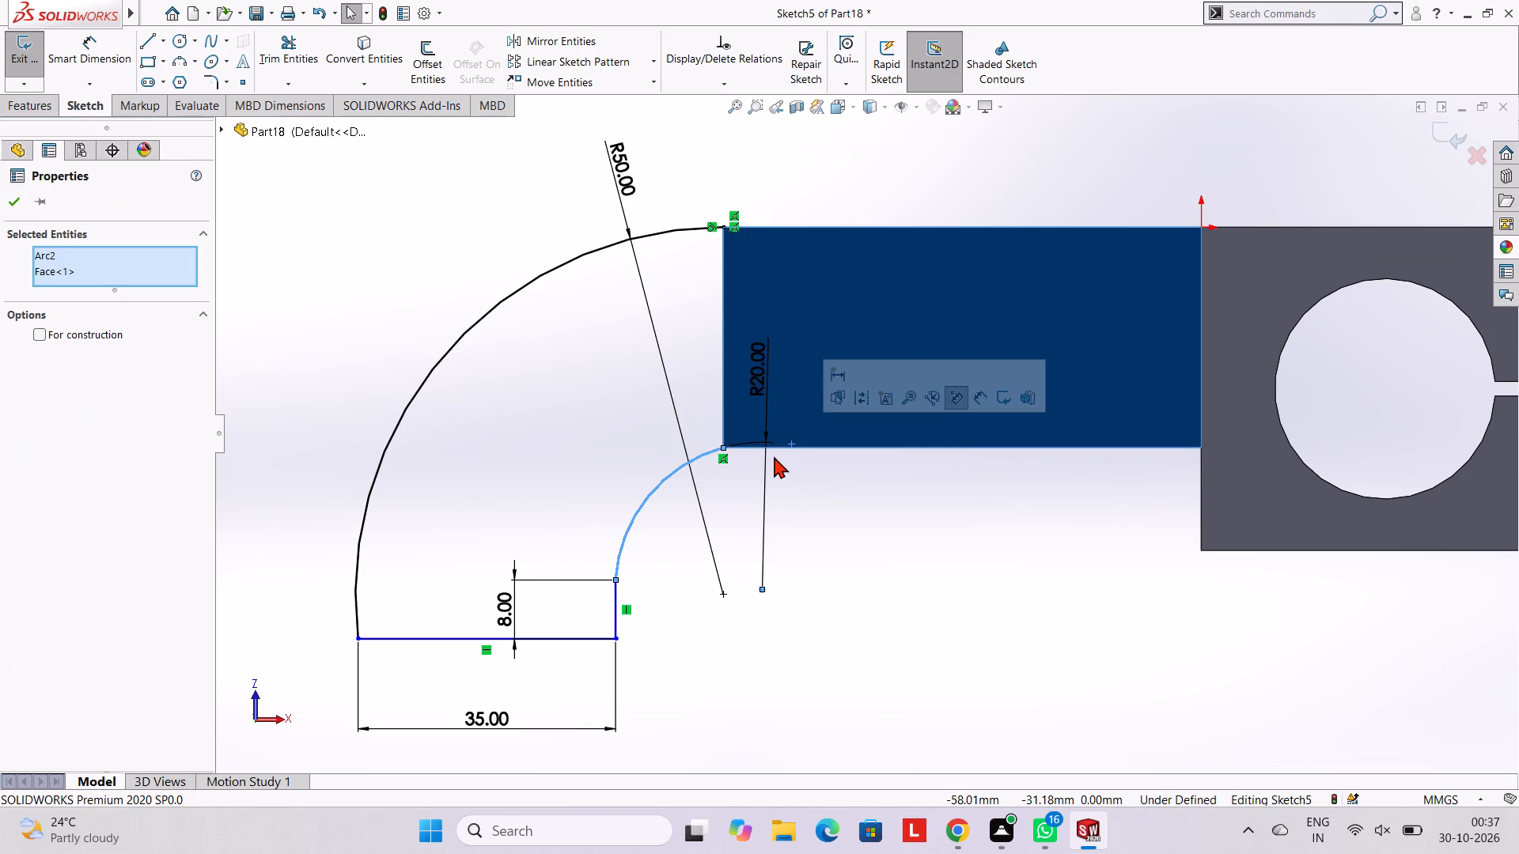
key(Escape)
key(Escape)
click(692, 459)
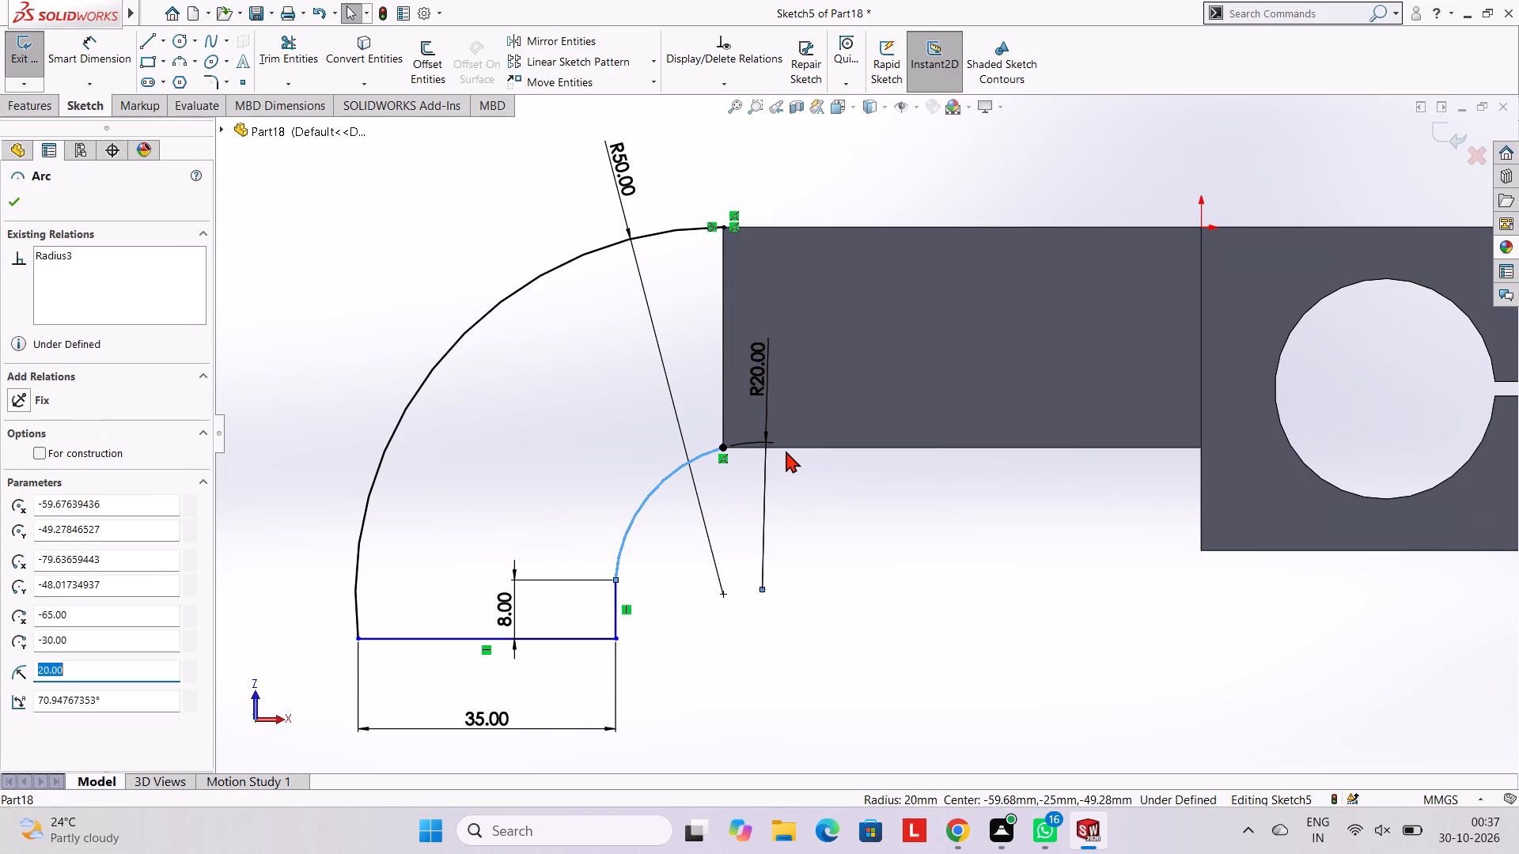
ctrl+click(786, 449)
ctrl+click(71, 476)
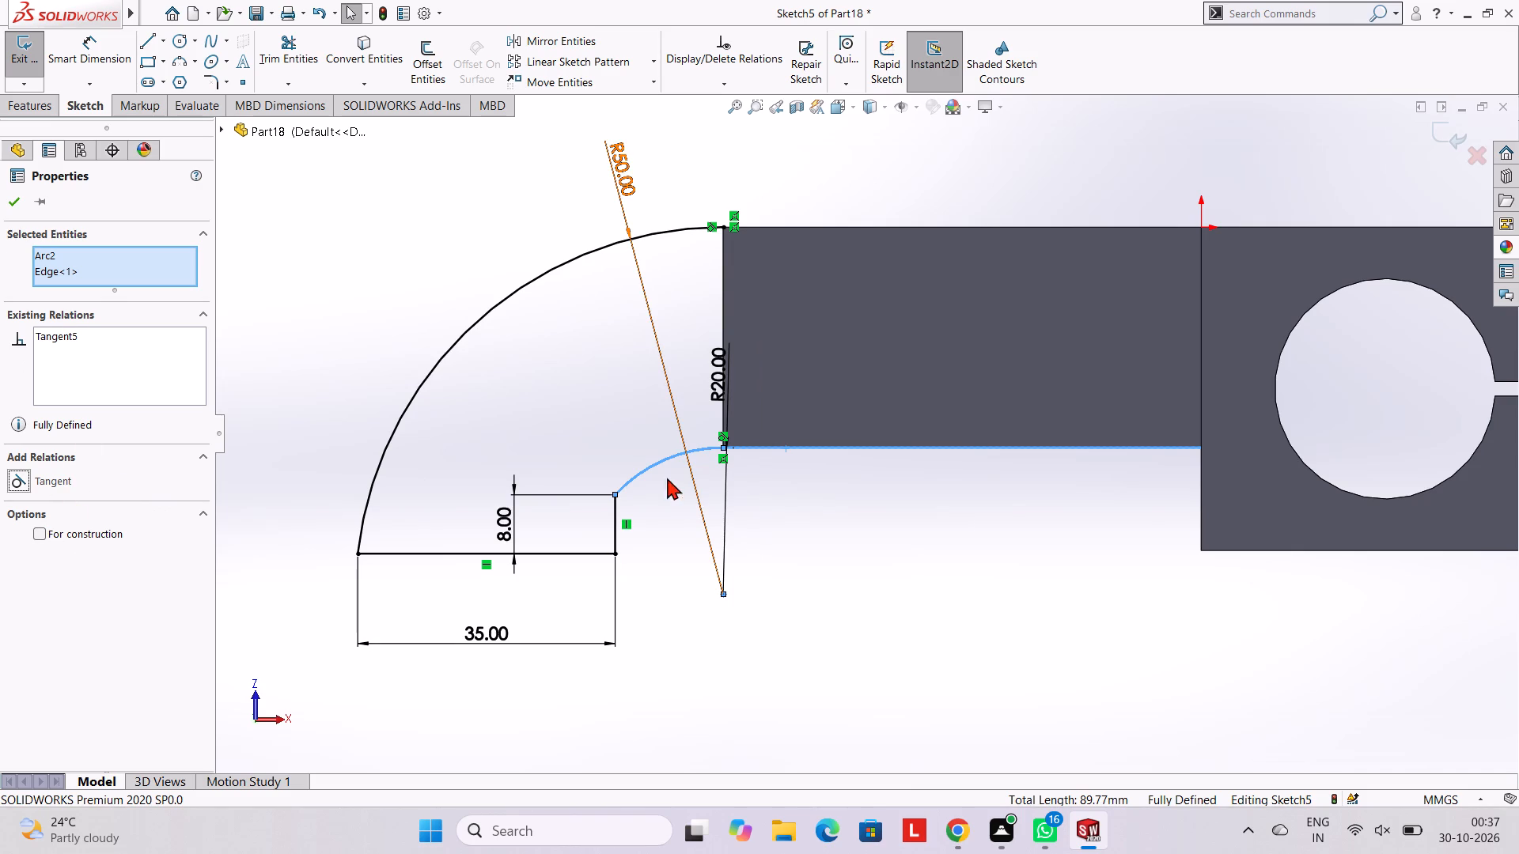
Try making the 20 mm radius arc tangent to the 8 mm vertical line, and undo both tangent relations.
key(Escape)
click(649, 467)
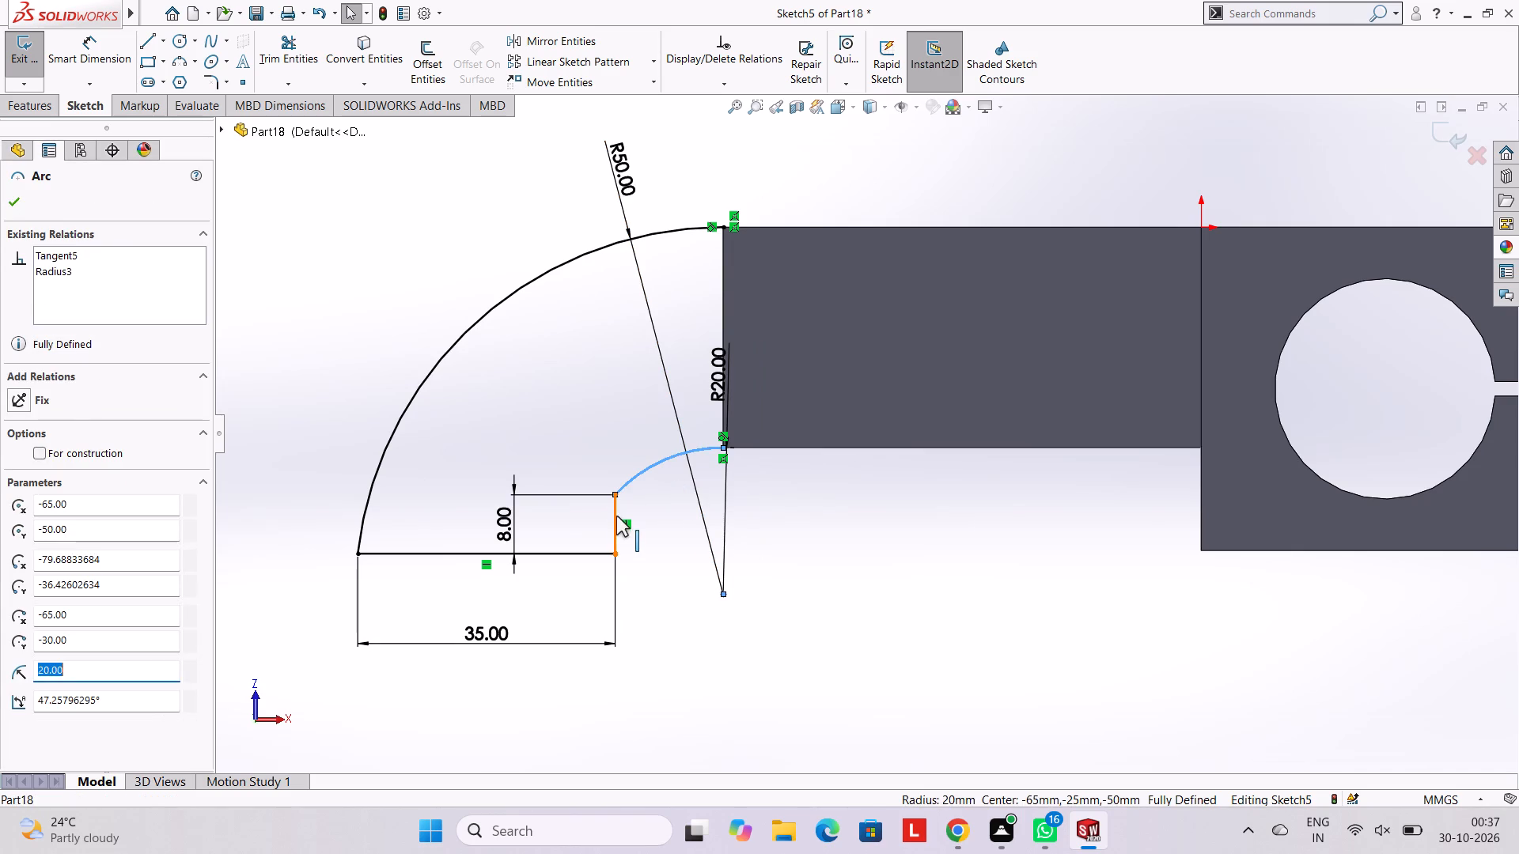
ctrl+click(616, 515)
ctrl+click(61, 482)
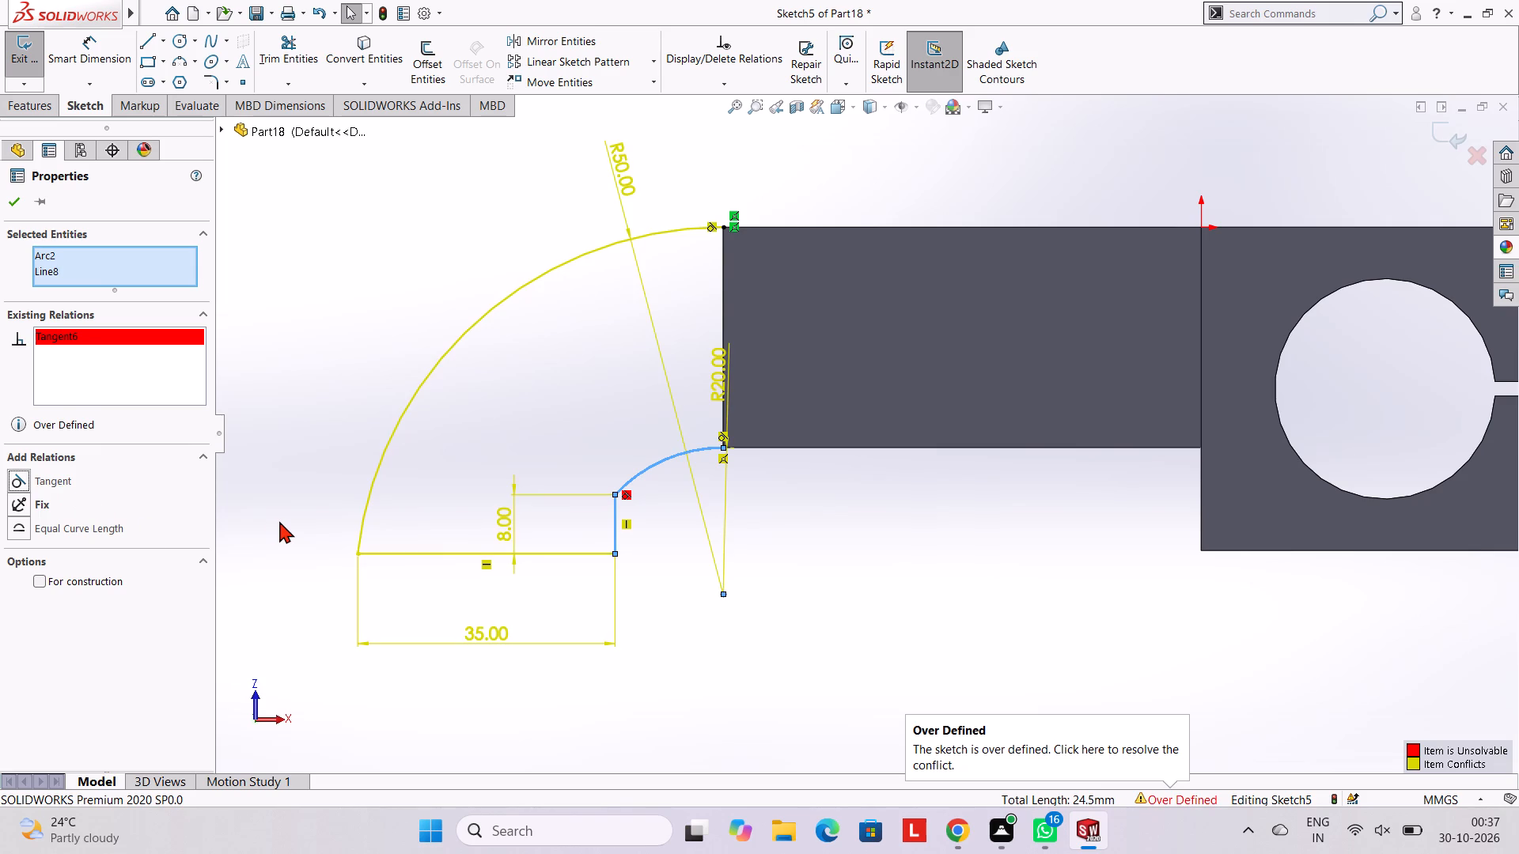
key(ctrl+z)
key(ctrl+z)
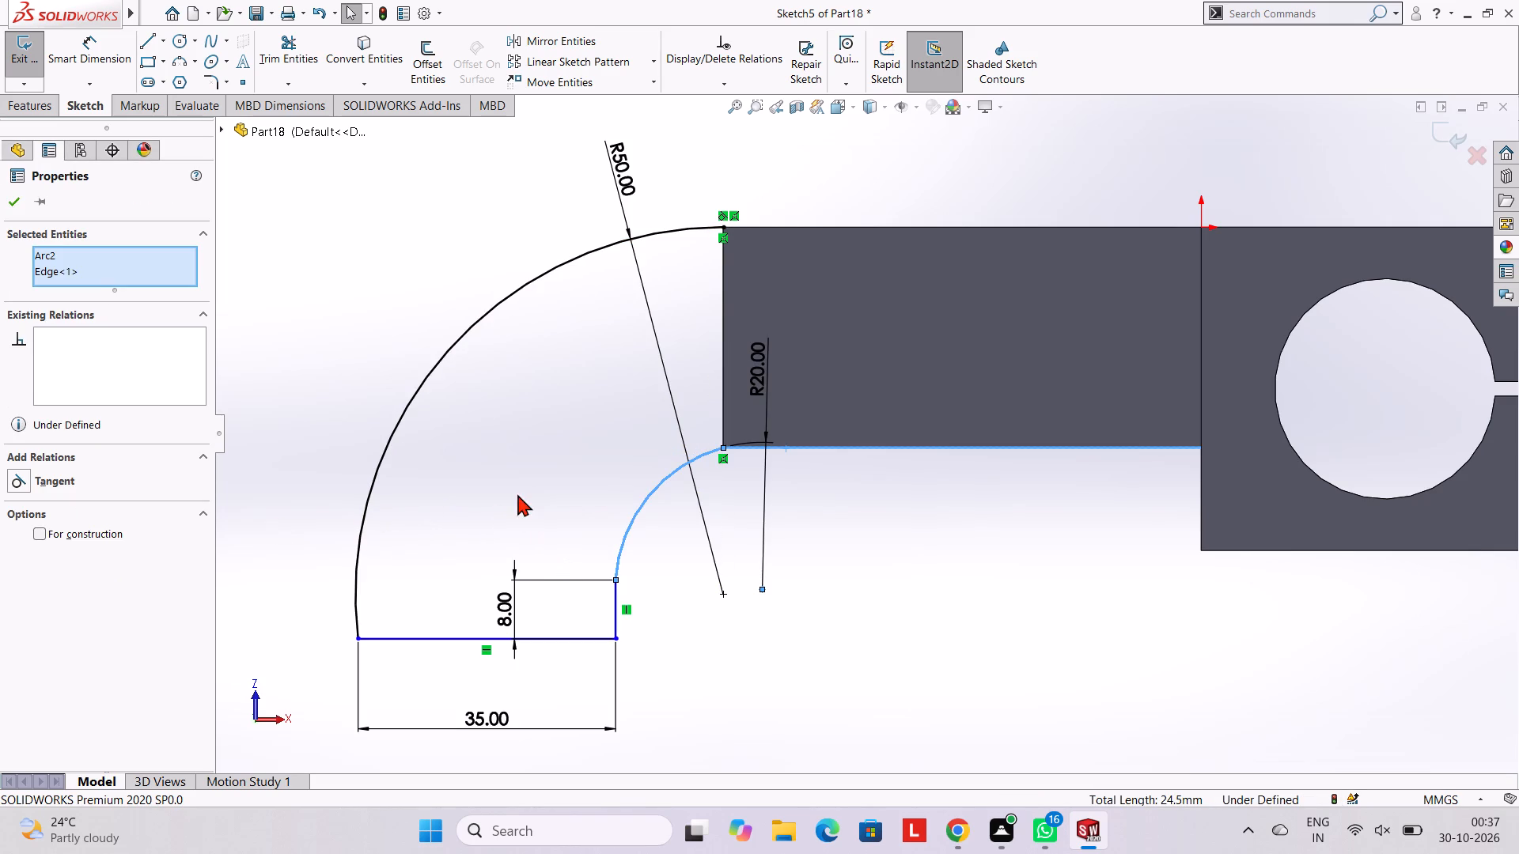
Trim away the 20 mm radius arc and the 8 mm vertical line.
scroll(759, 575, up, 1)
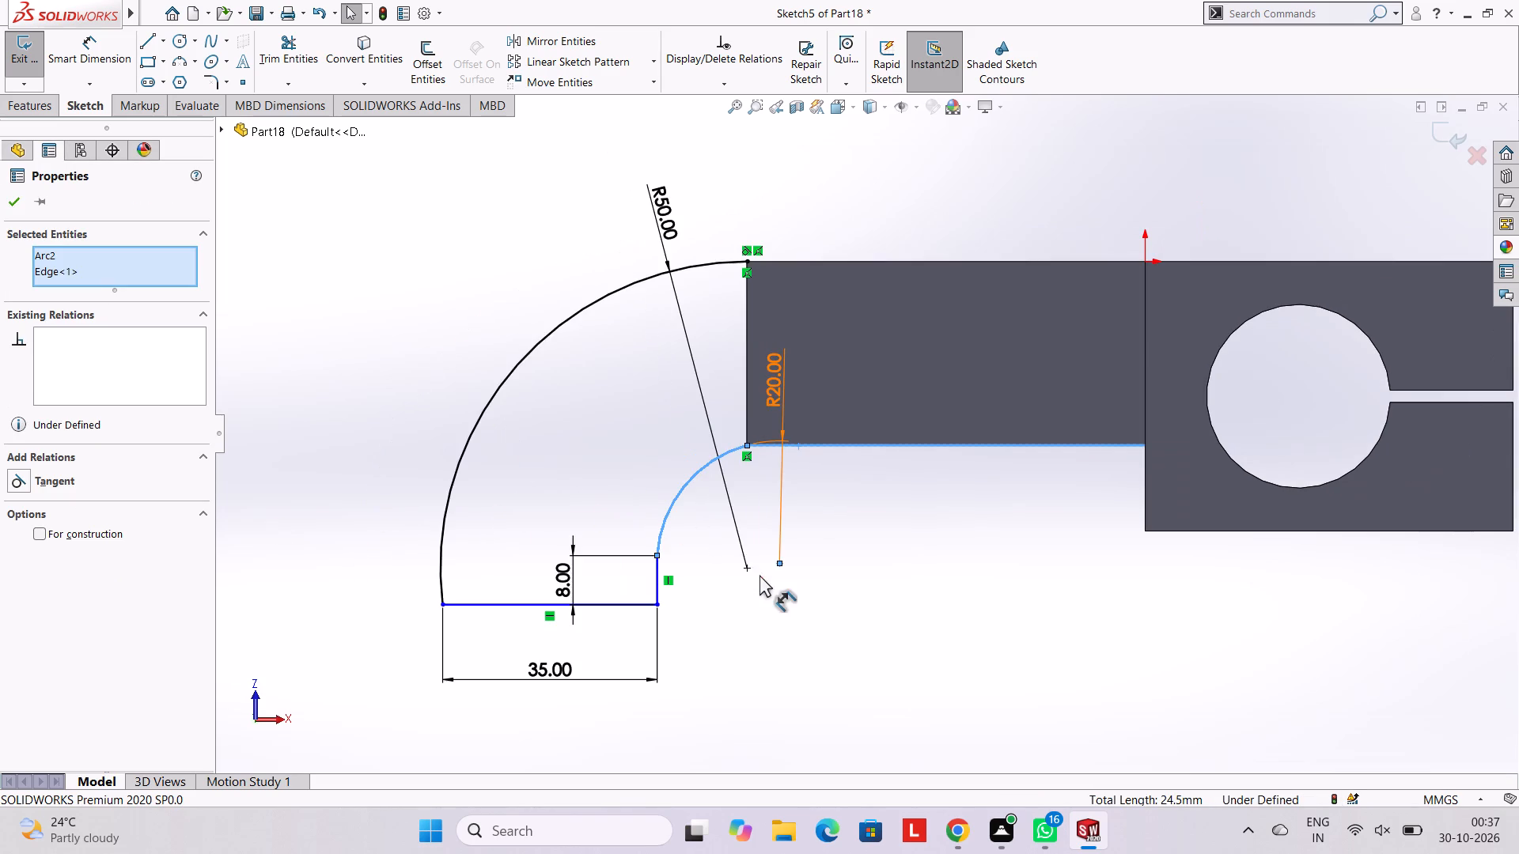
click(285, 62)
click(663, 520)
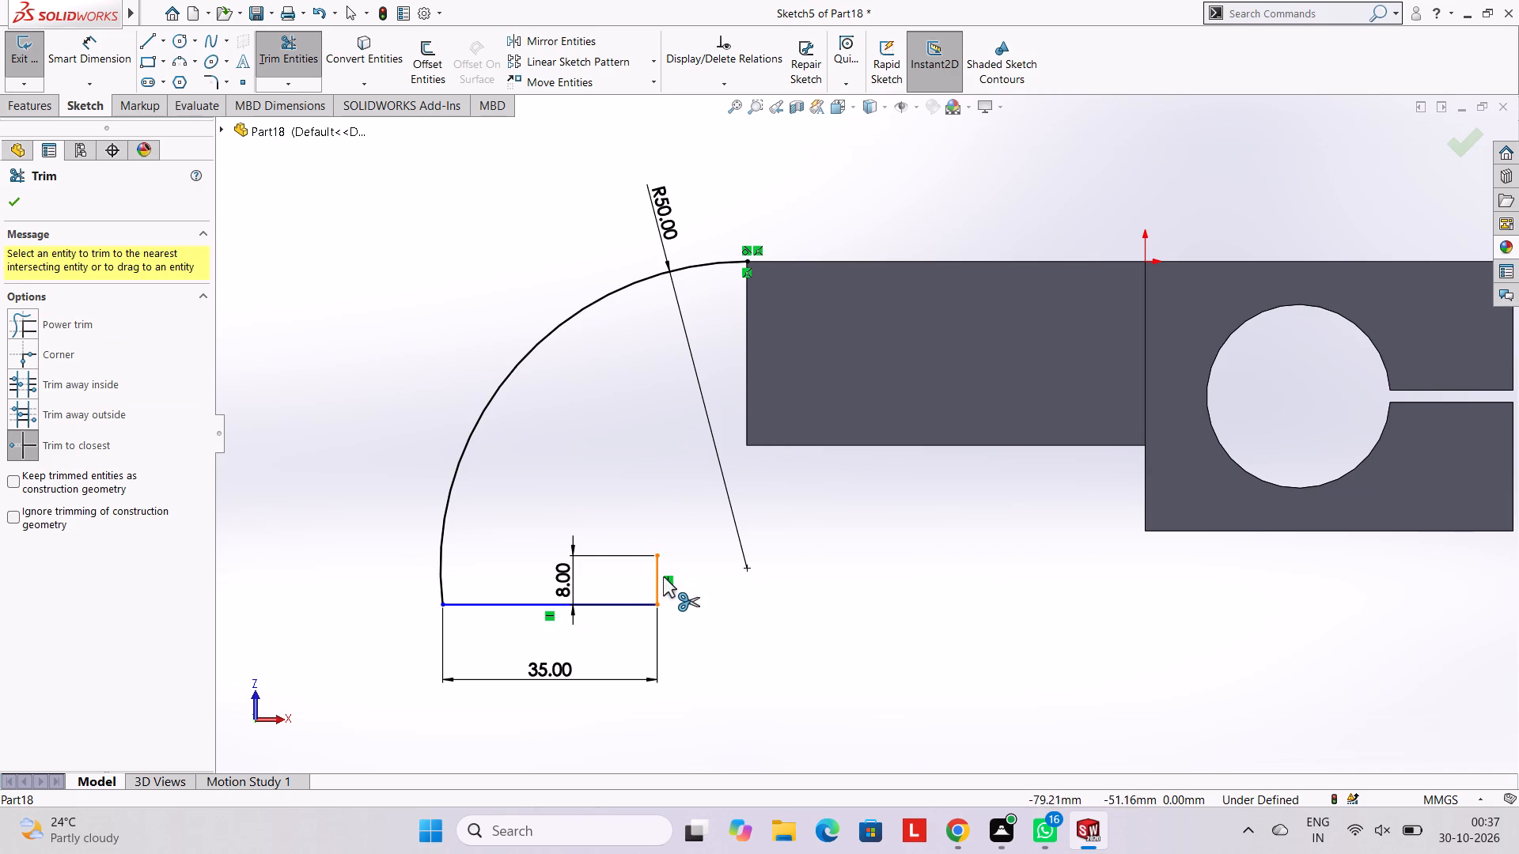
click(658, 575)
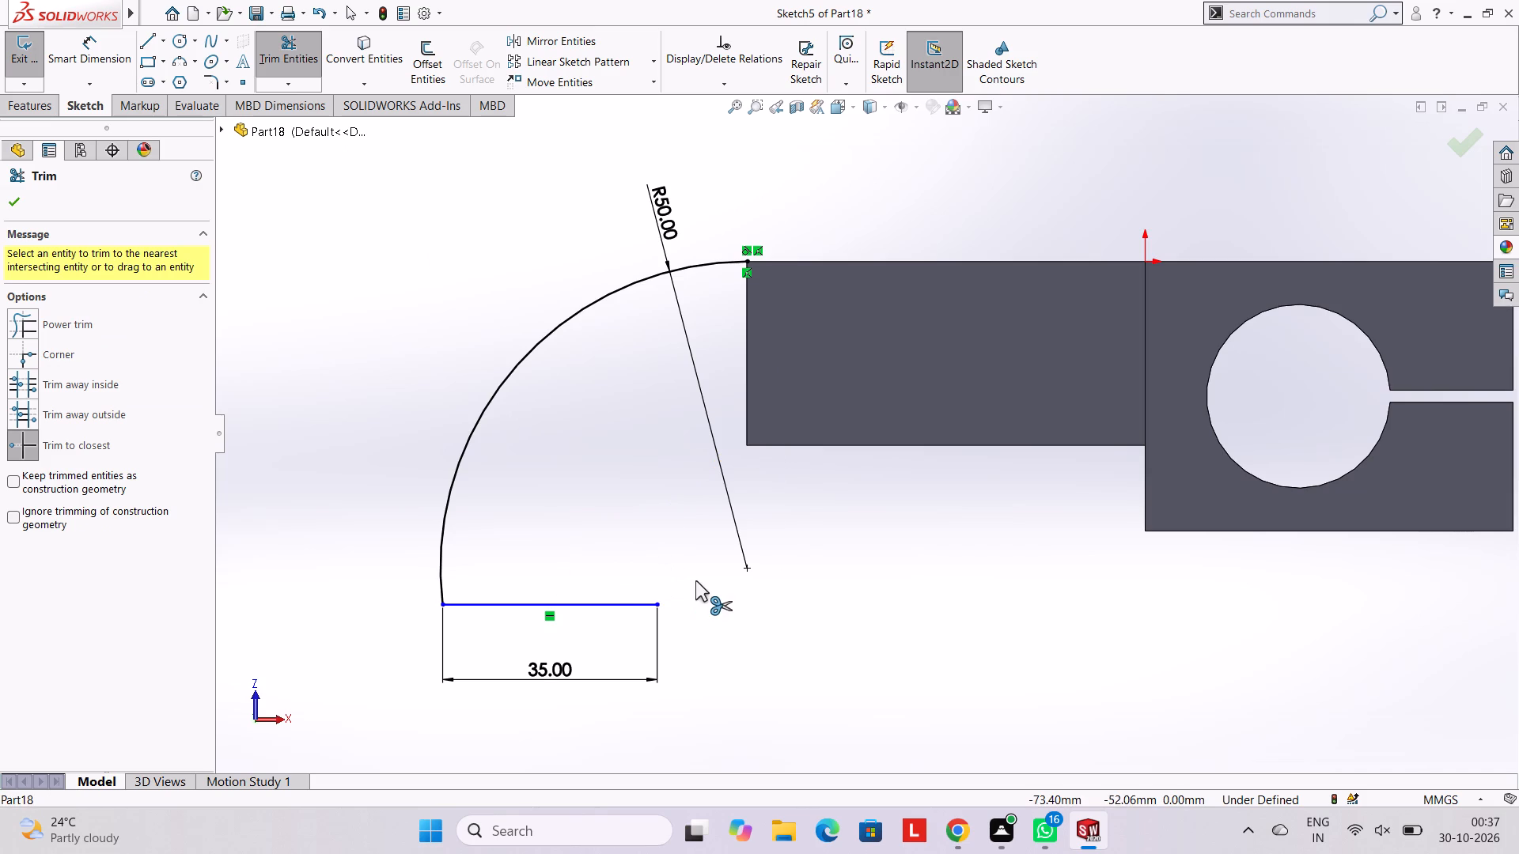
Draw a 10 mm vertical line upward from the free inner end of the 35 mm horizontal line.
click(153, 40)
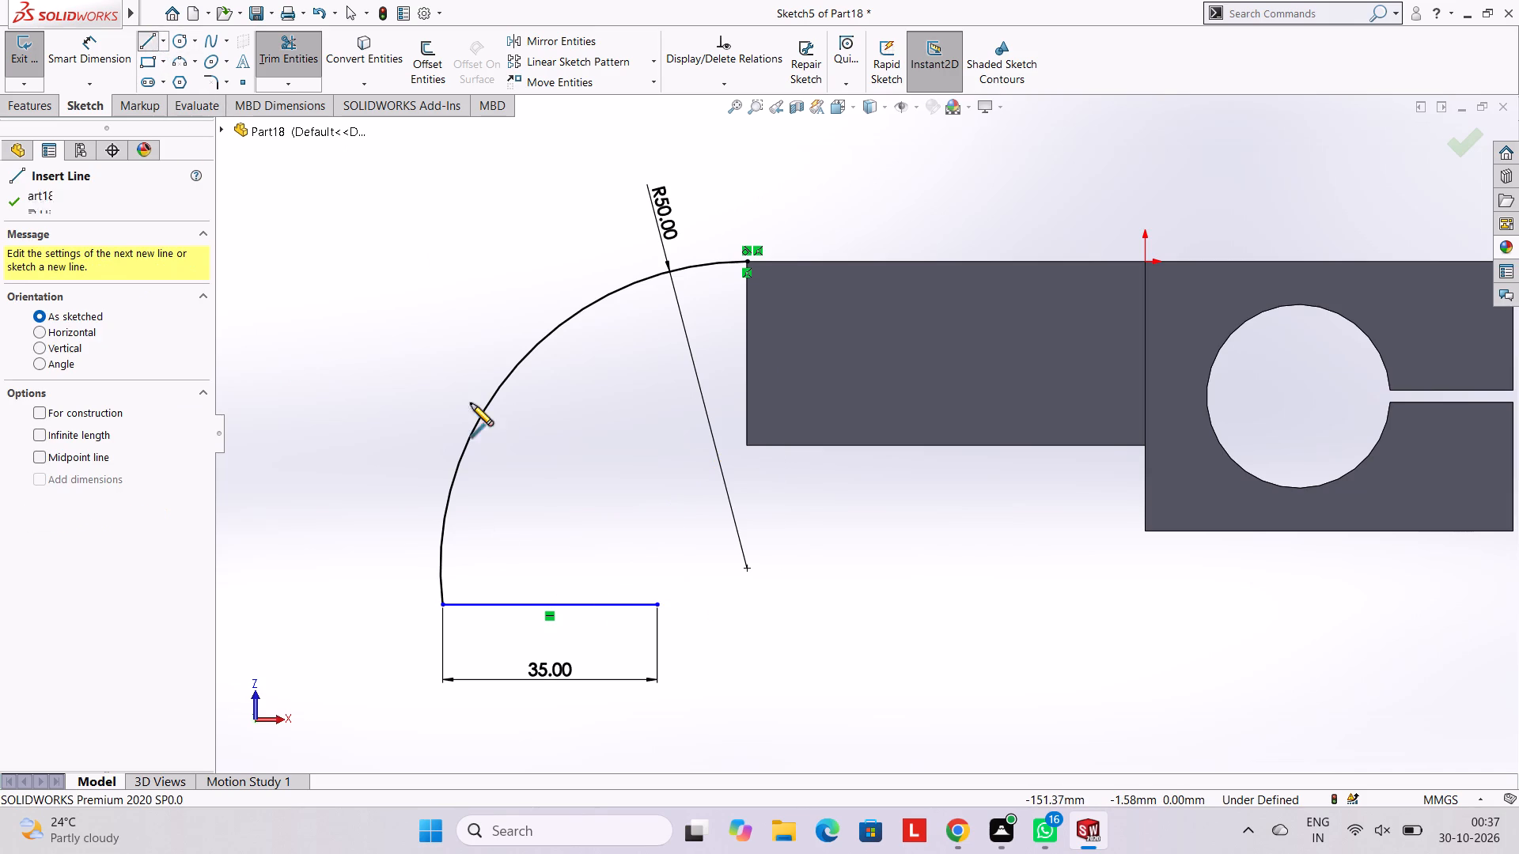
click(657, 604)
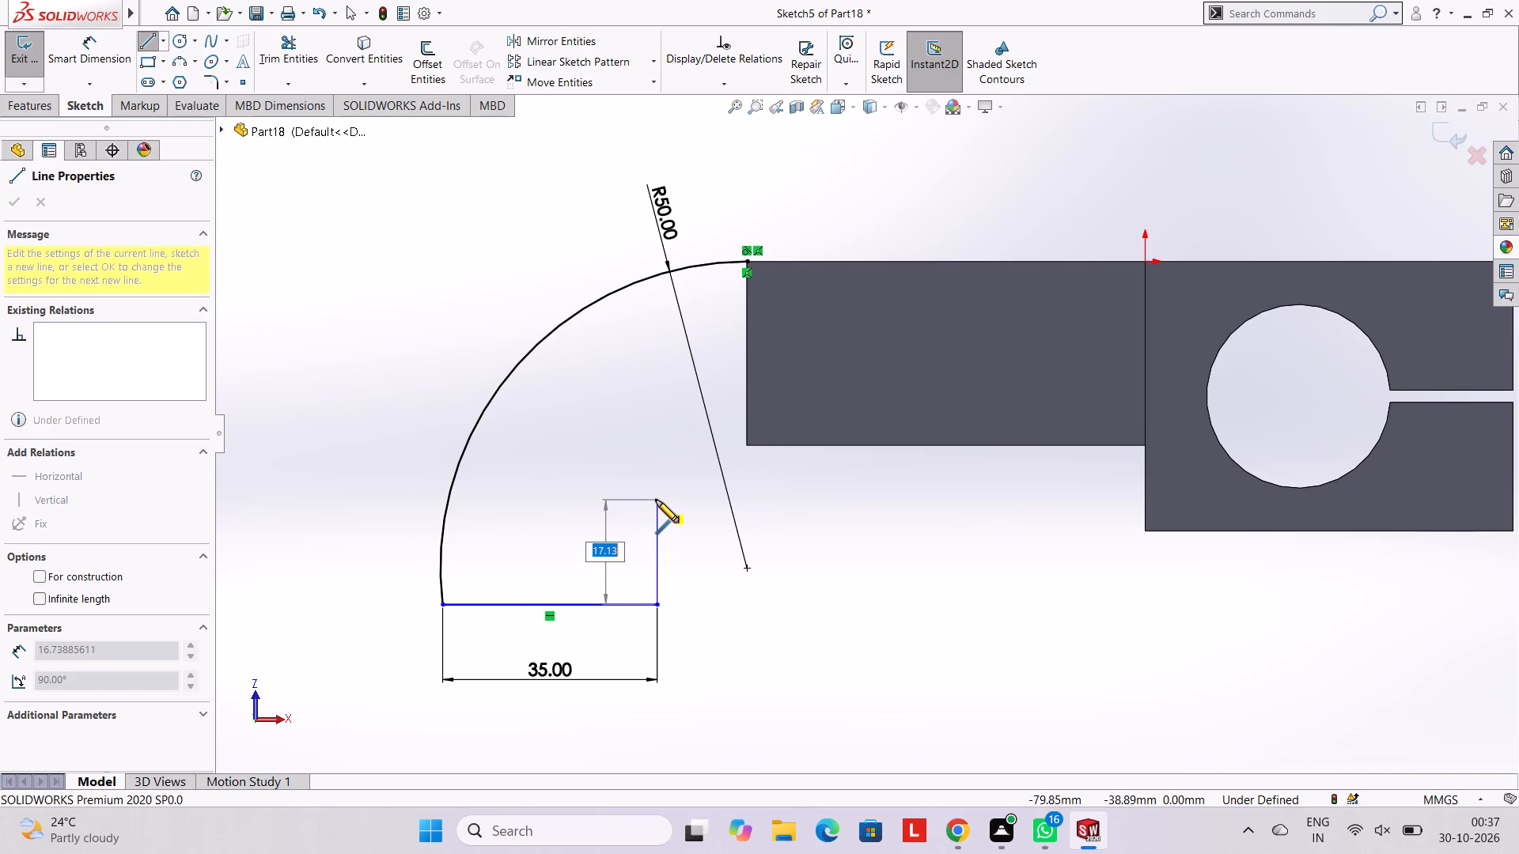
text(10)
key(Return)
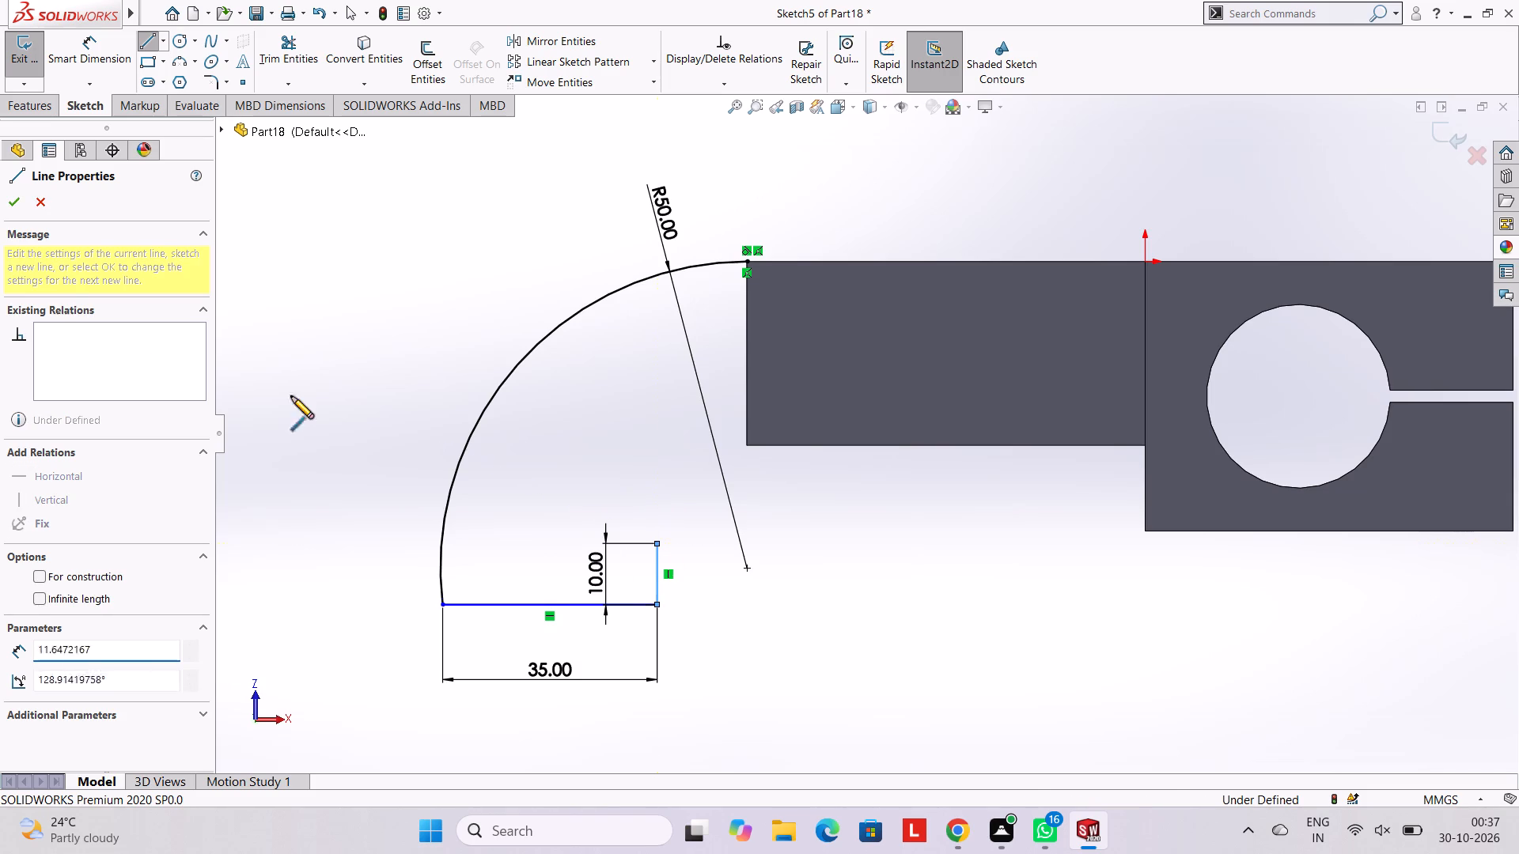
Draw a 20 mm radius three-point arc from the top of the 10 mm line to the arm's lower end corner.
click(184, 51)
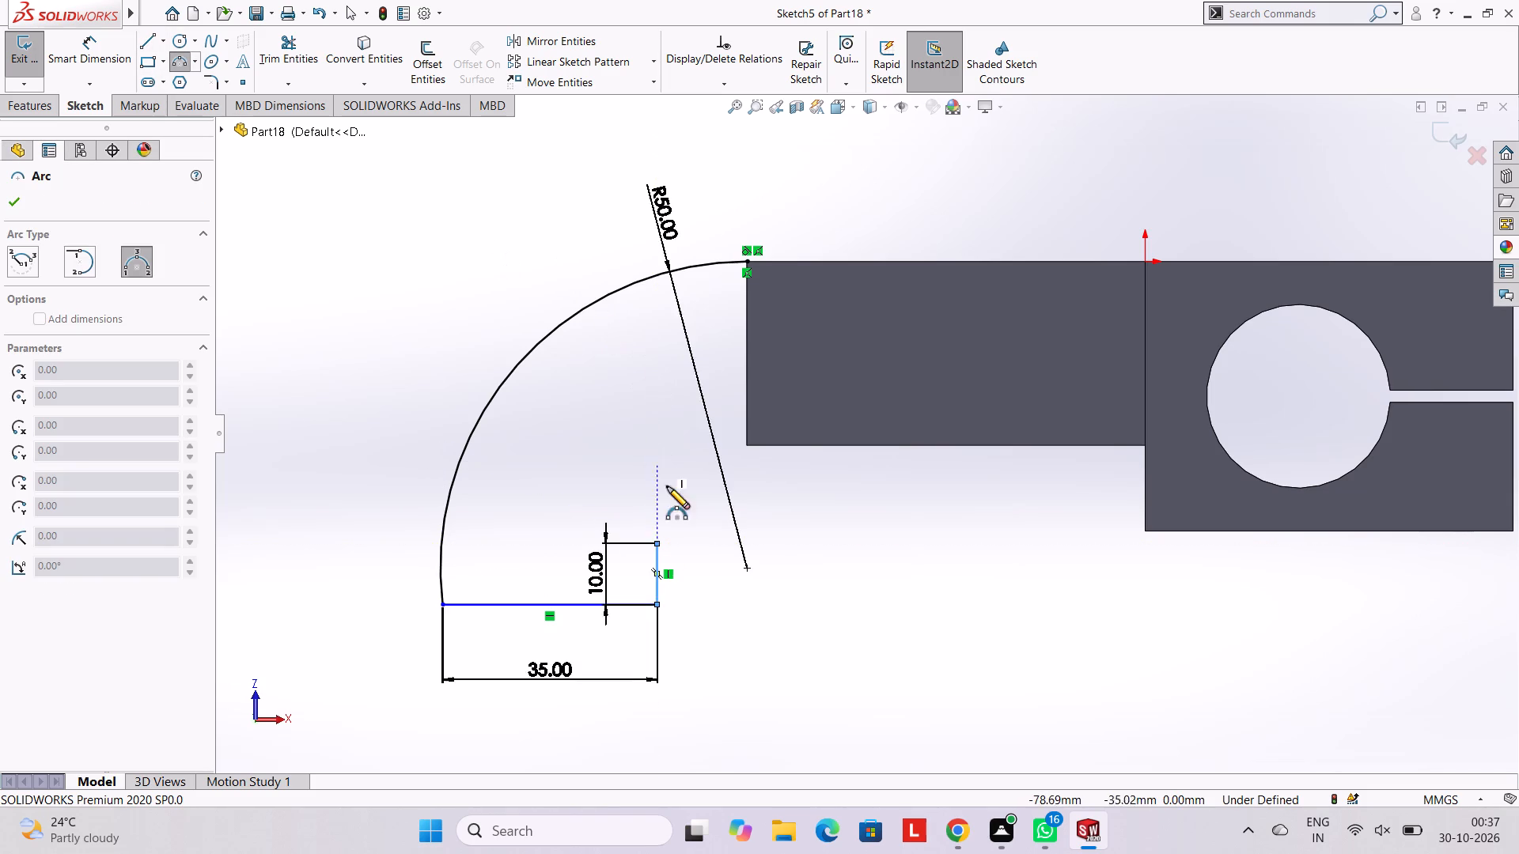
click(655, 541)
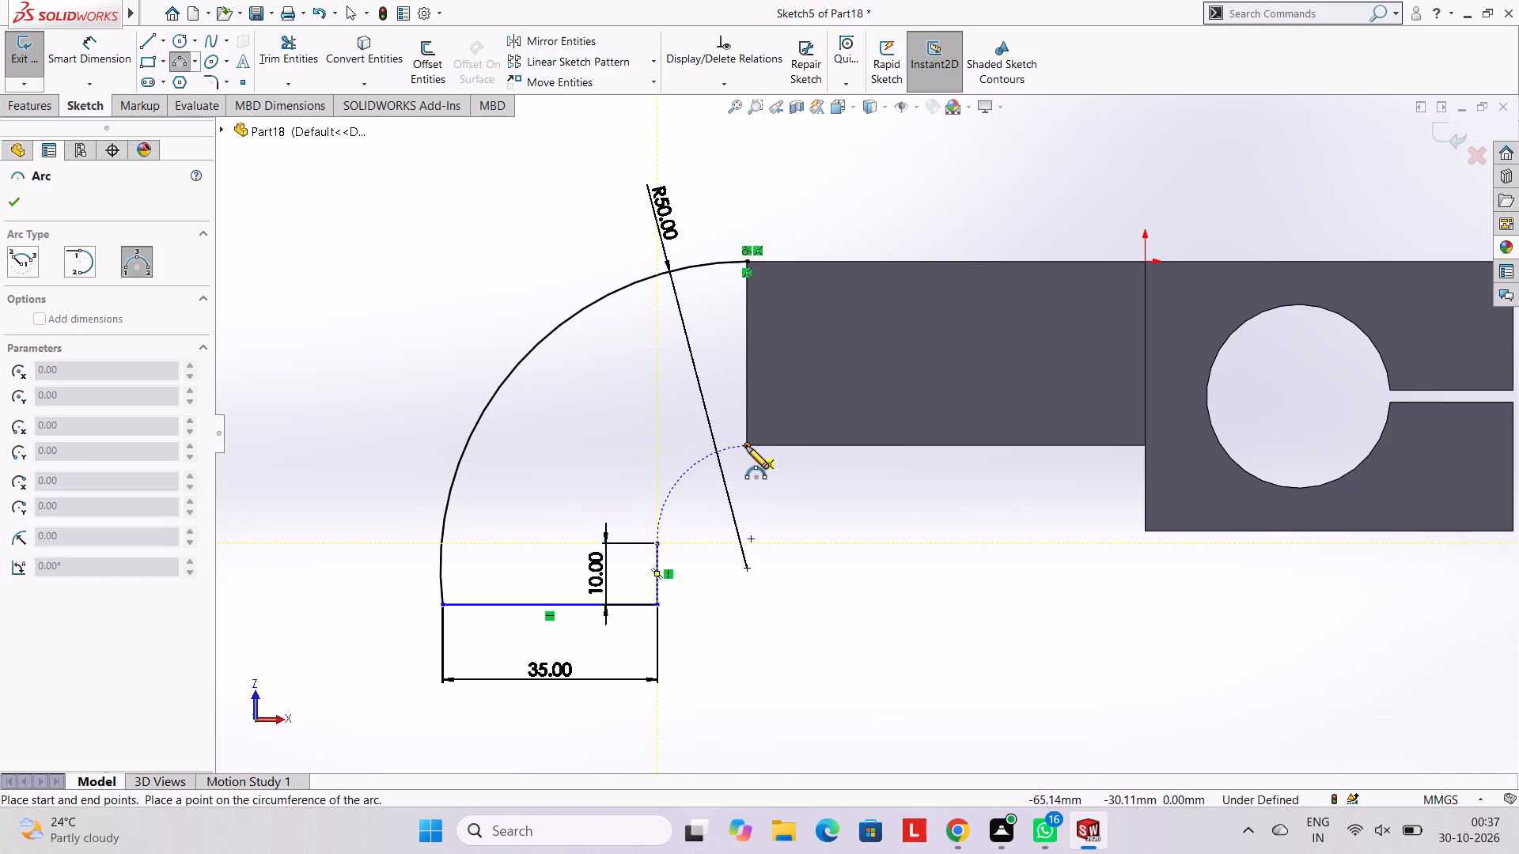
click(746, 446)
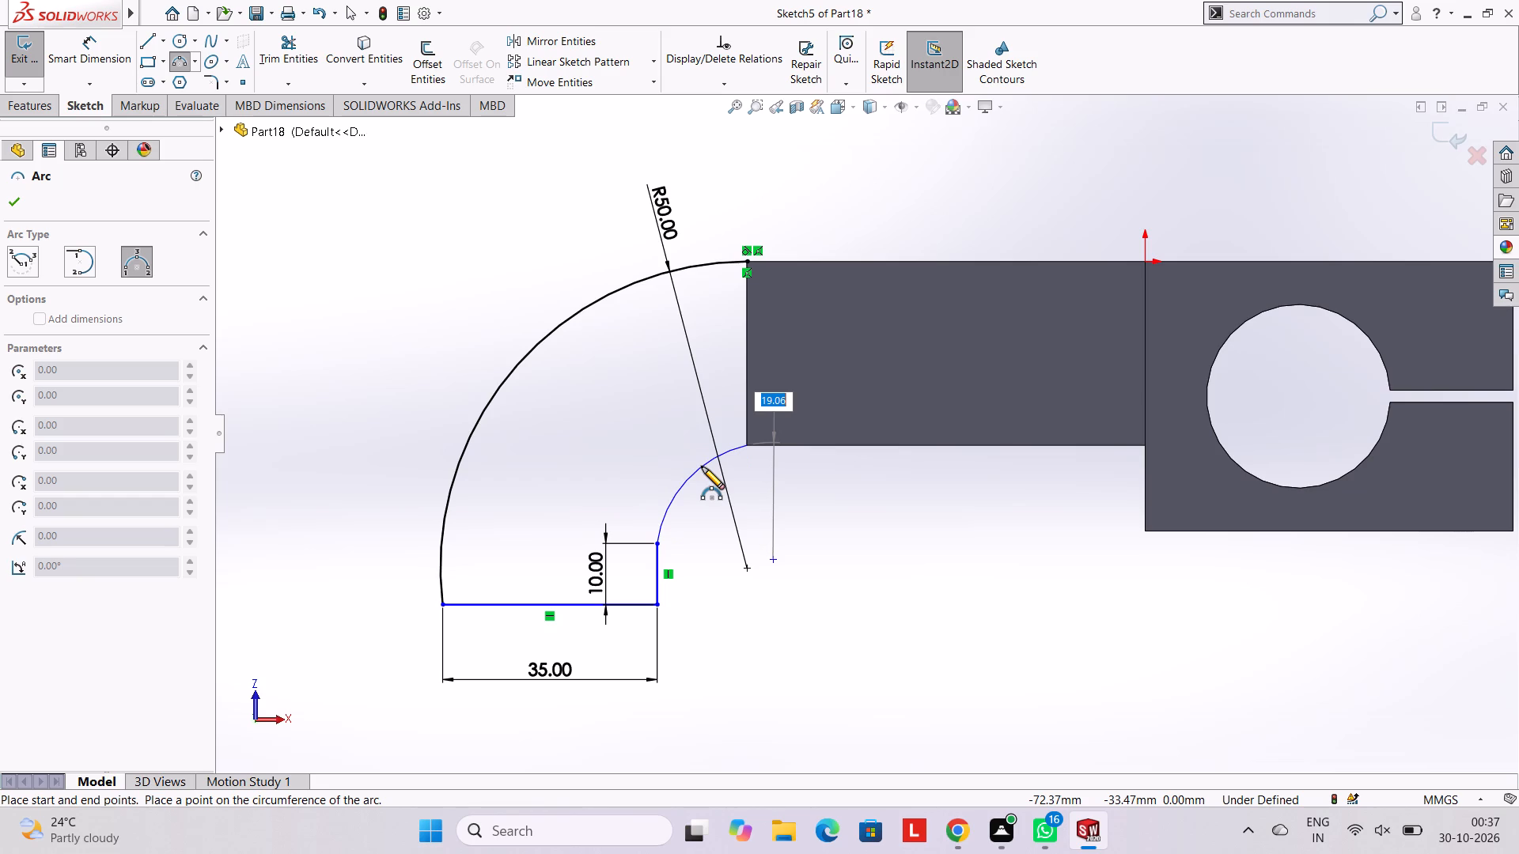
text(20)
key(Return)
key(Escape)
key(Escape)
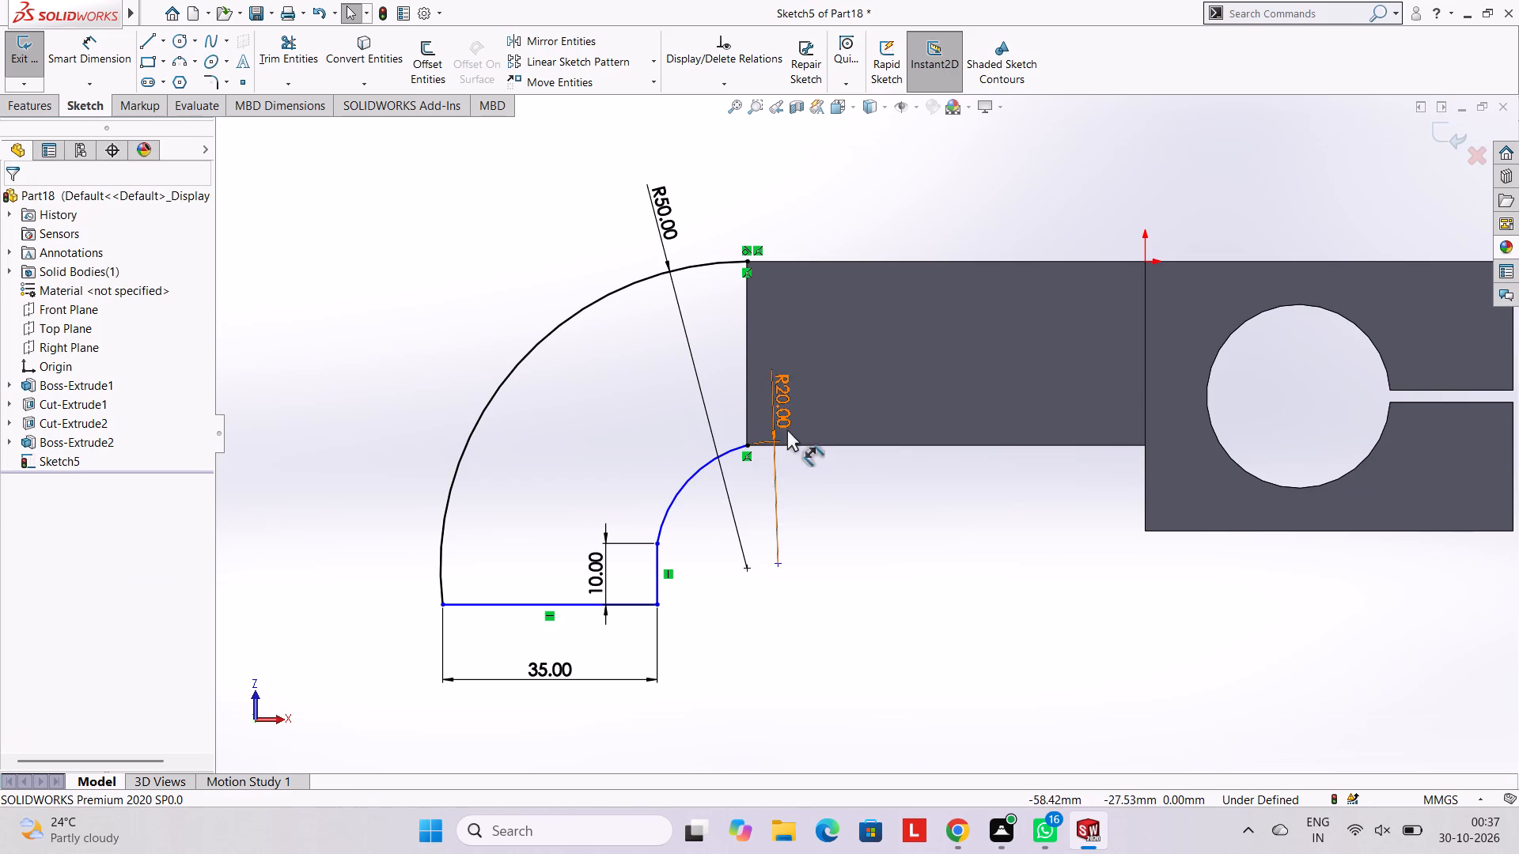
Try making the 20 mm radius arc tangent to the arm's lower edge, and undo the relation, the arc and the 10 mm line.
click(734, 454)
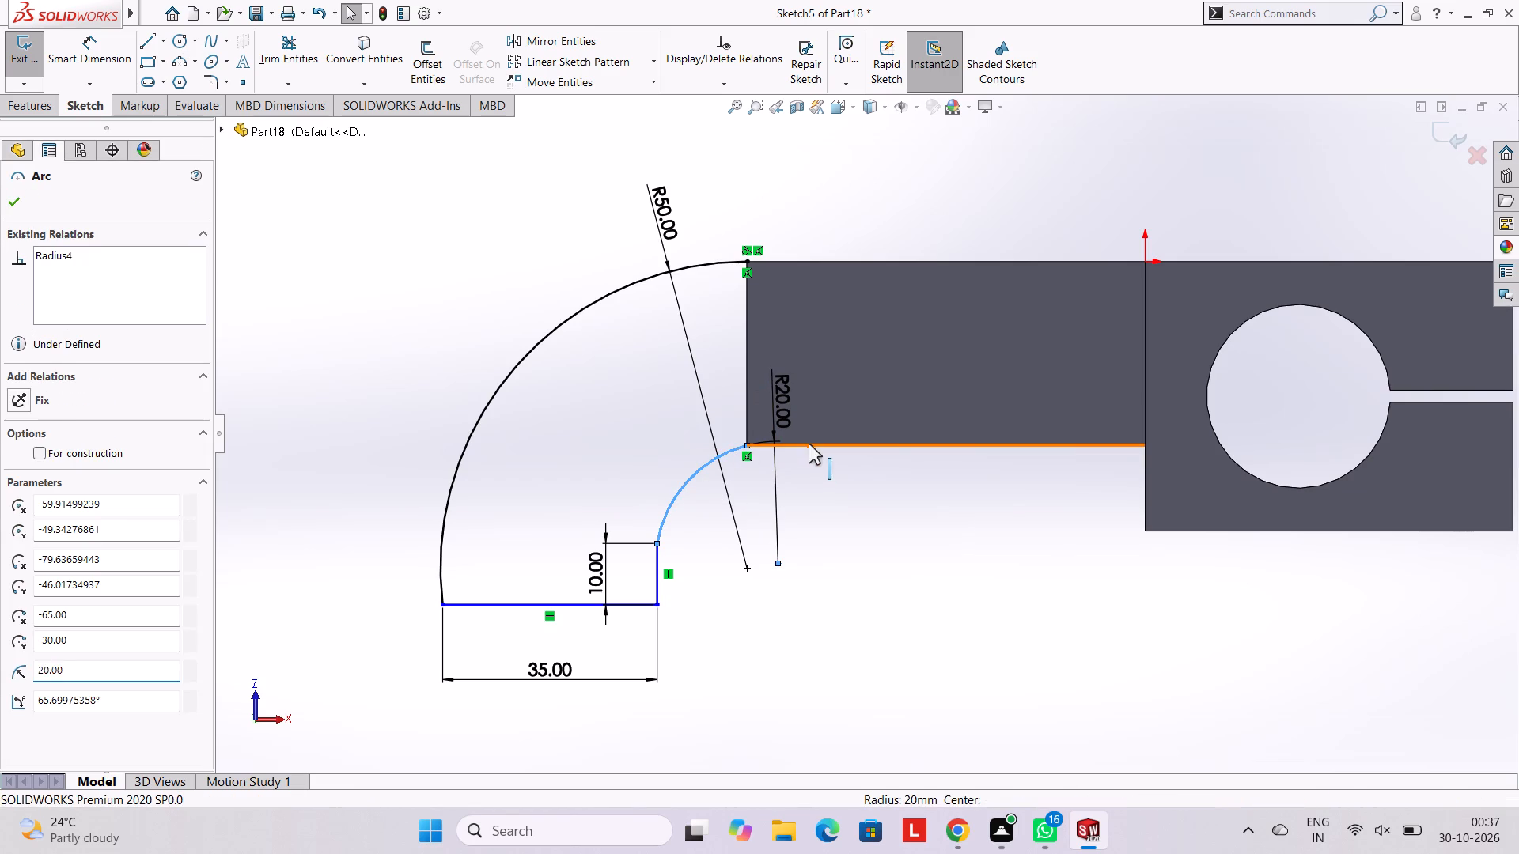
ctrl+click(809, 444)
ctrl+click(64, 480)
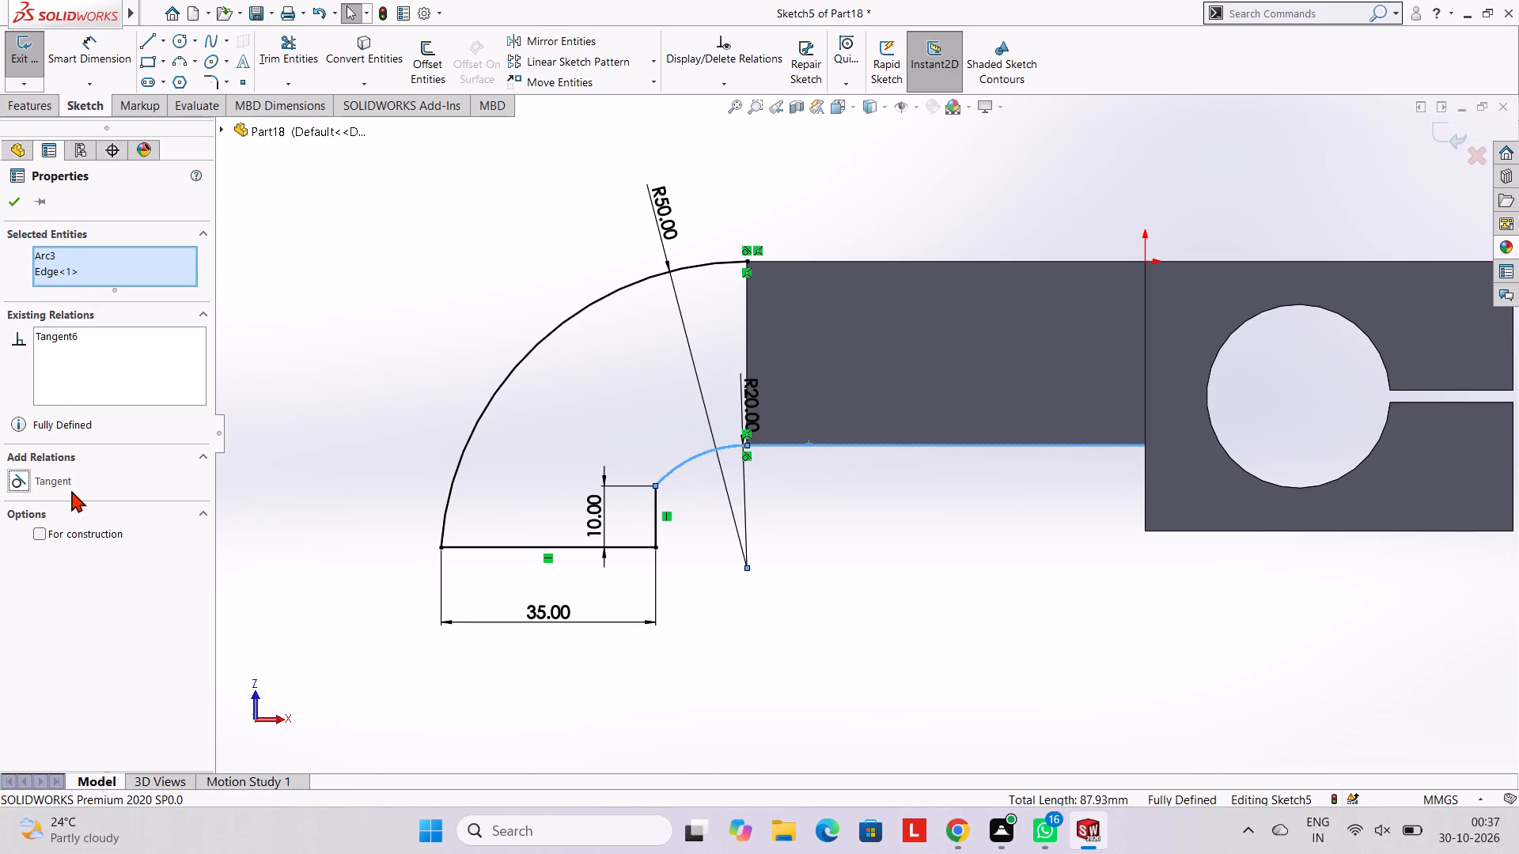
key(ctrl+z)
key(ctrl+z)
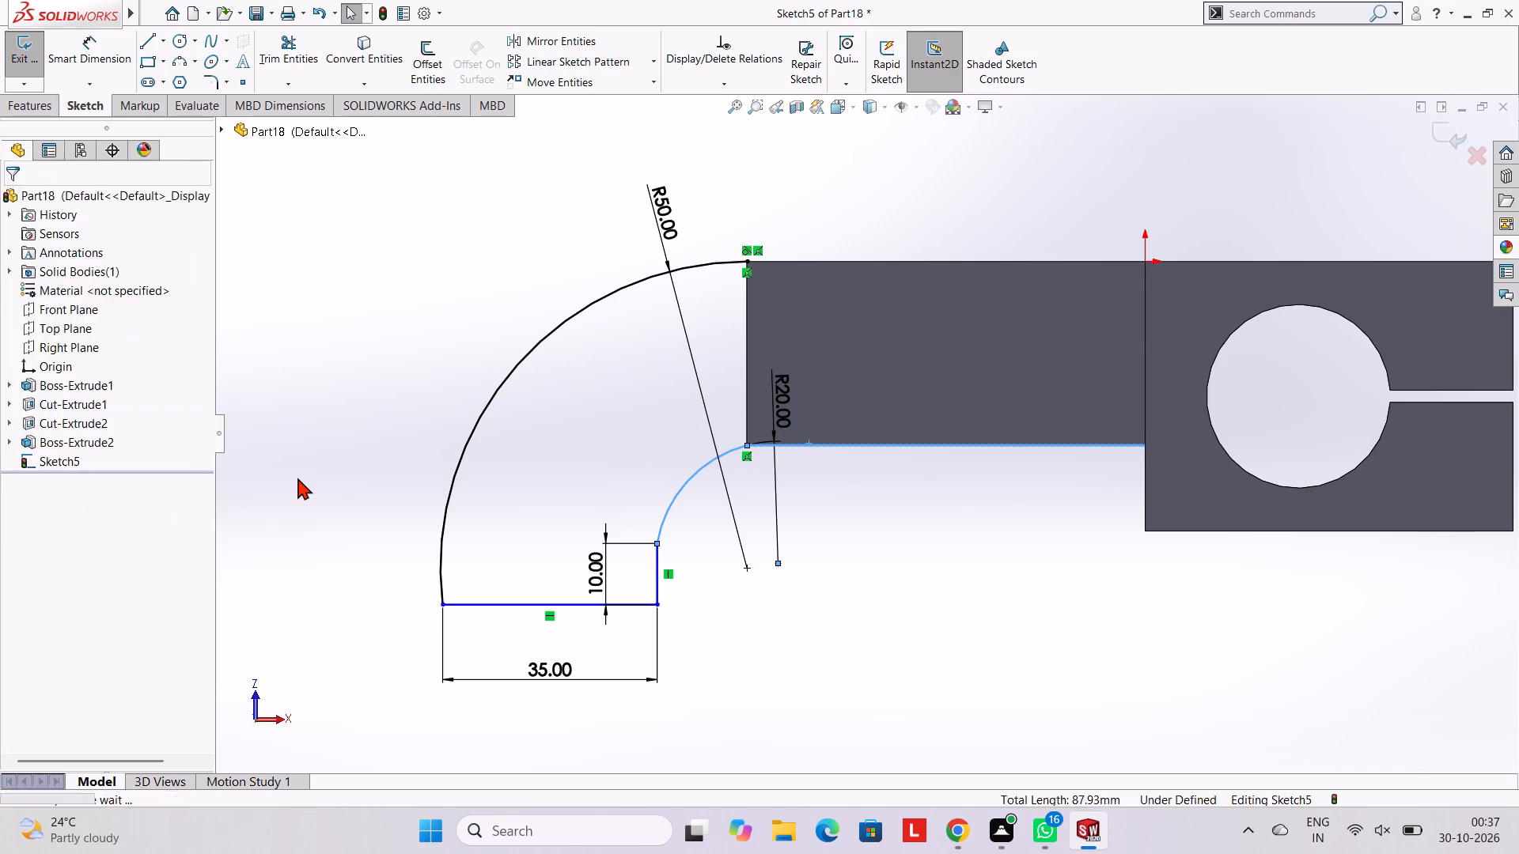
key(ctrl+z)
Draw a 22 mm vertical line upward from the free inner end of the 35 mm horizontal line.
click(150, 36)
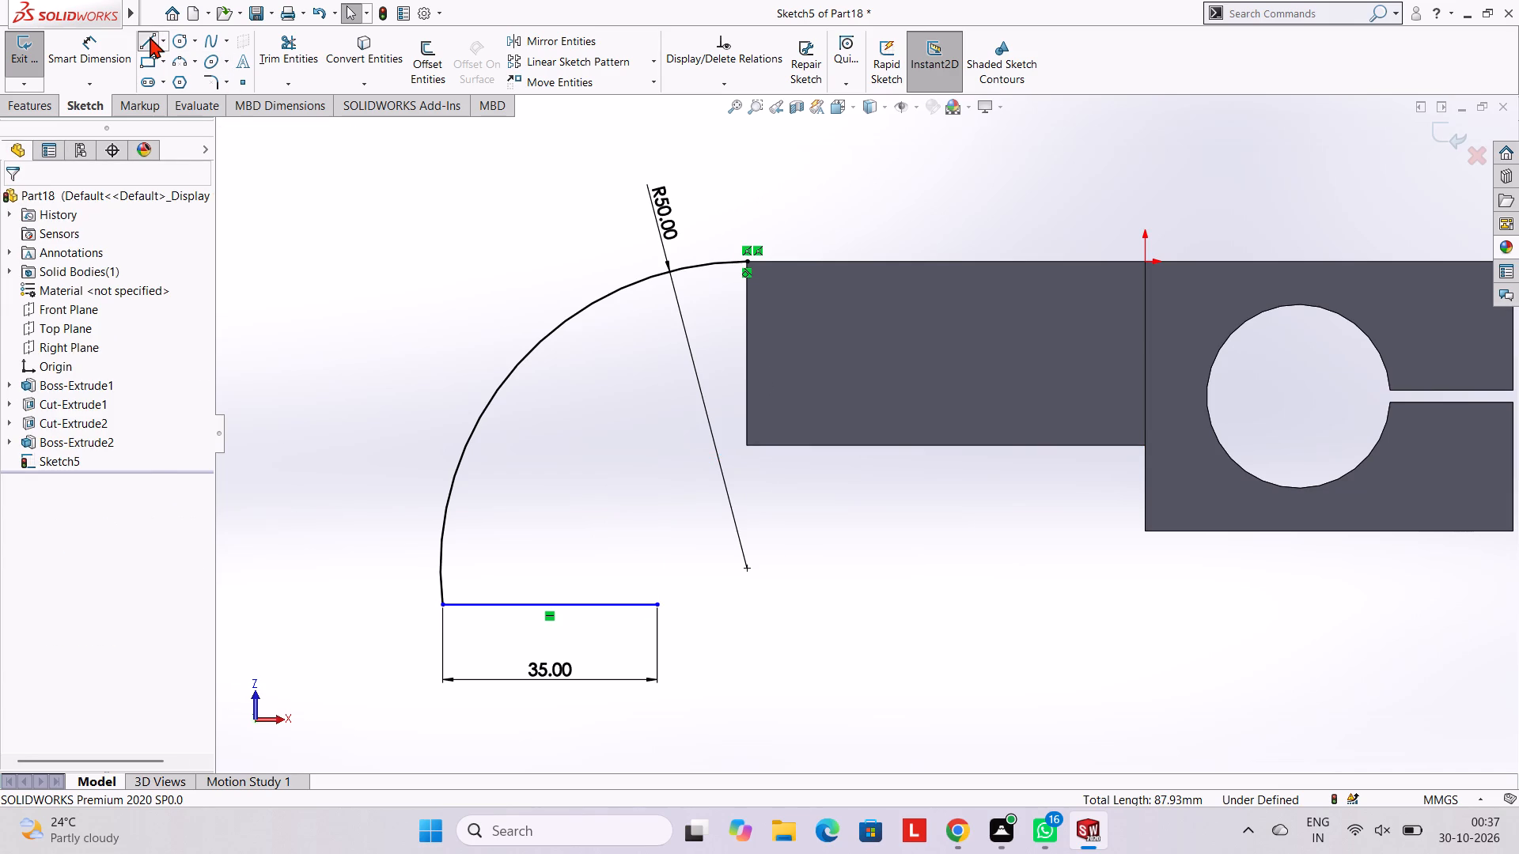
click(656, 606)
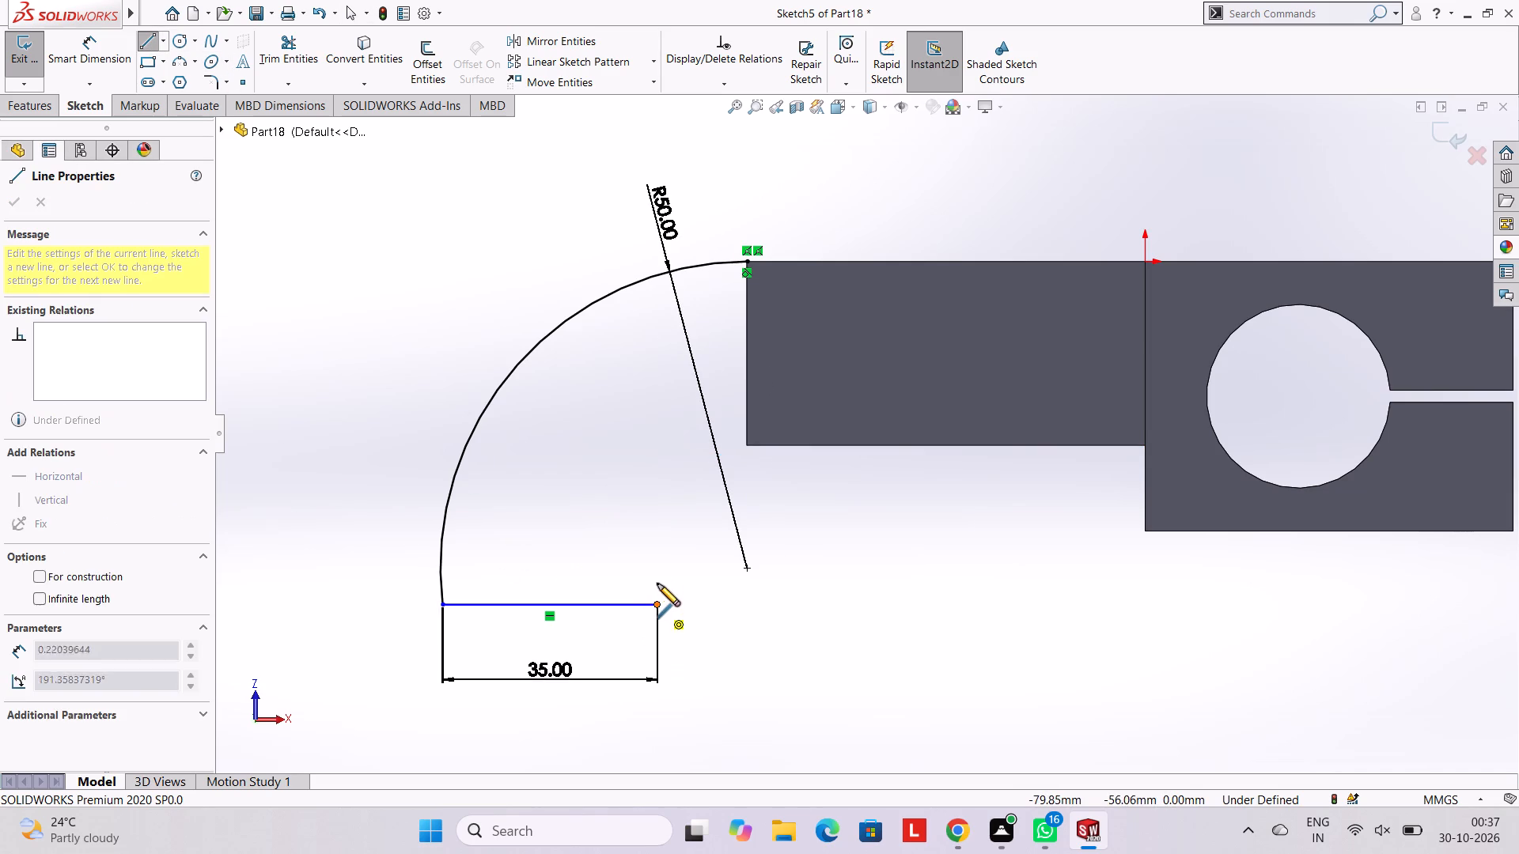
text(22)
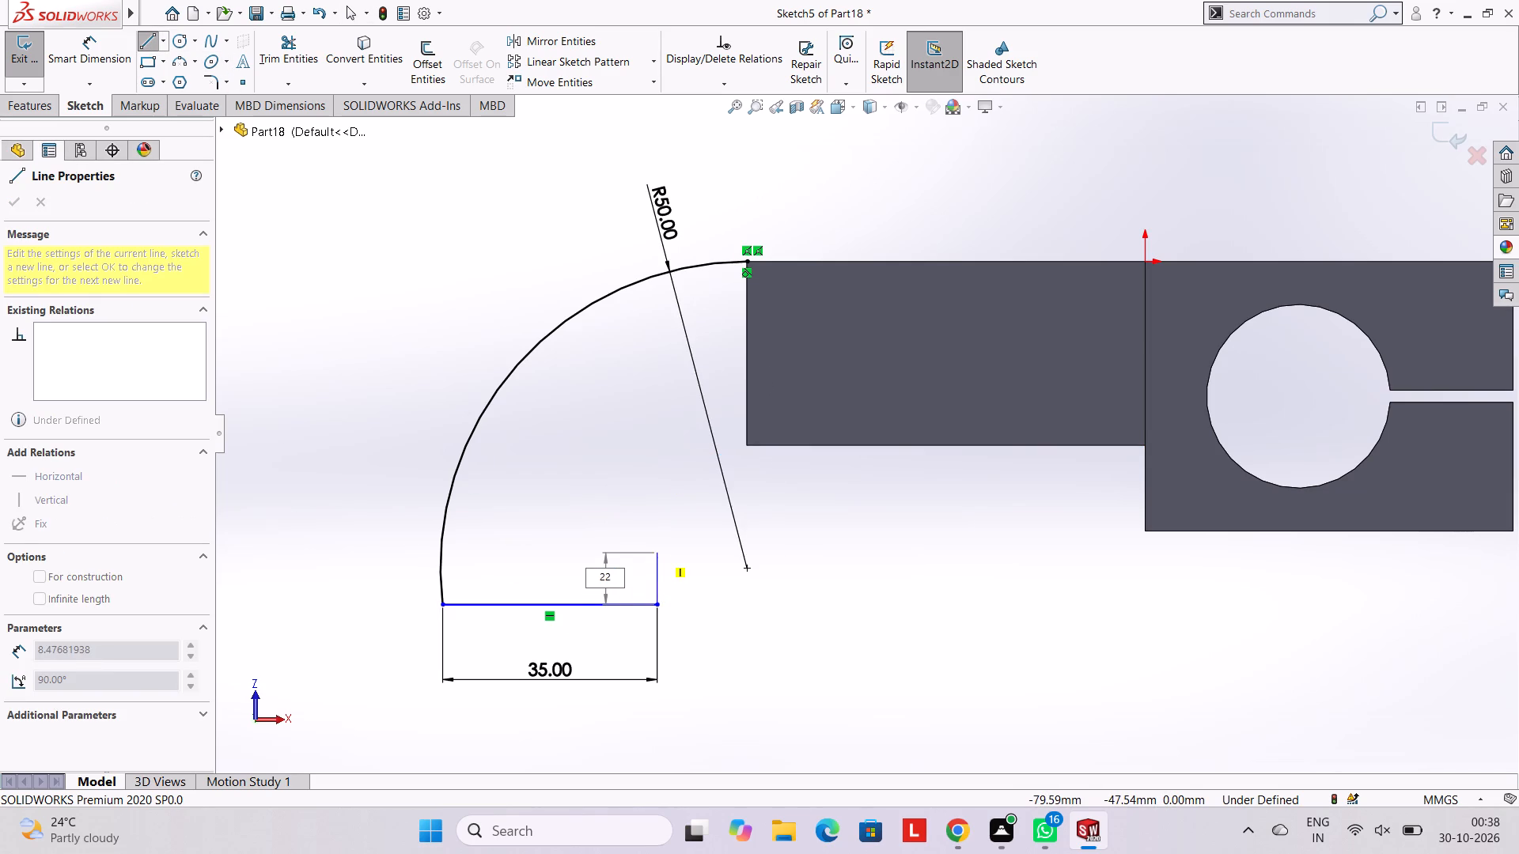
key(Return)
key(Escape)
key(Escape)
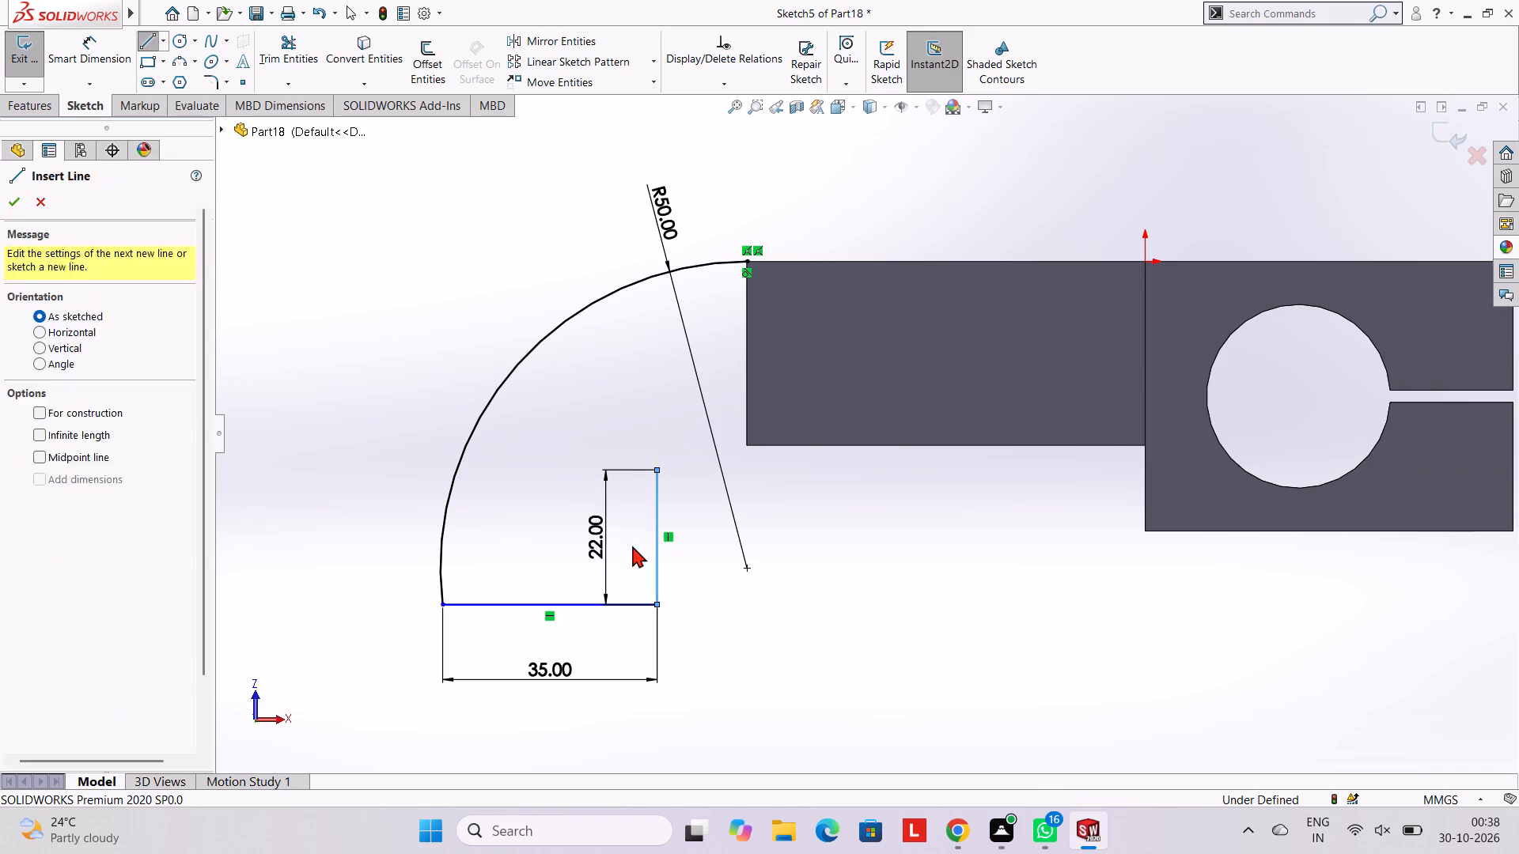
Draw a 20 mm radius three-point arc from the top of the 22 mm line to the arm's lower end corner.
click(181, 65)
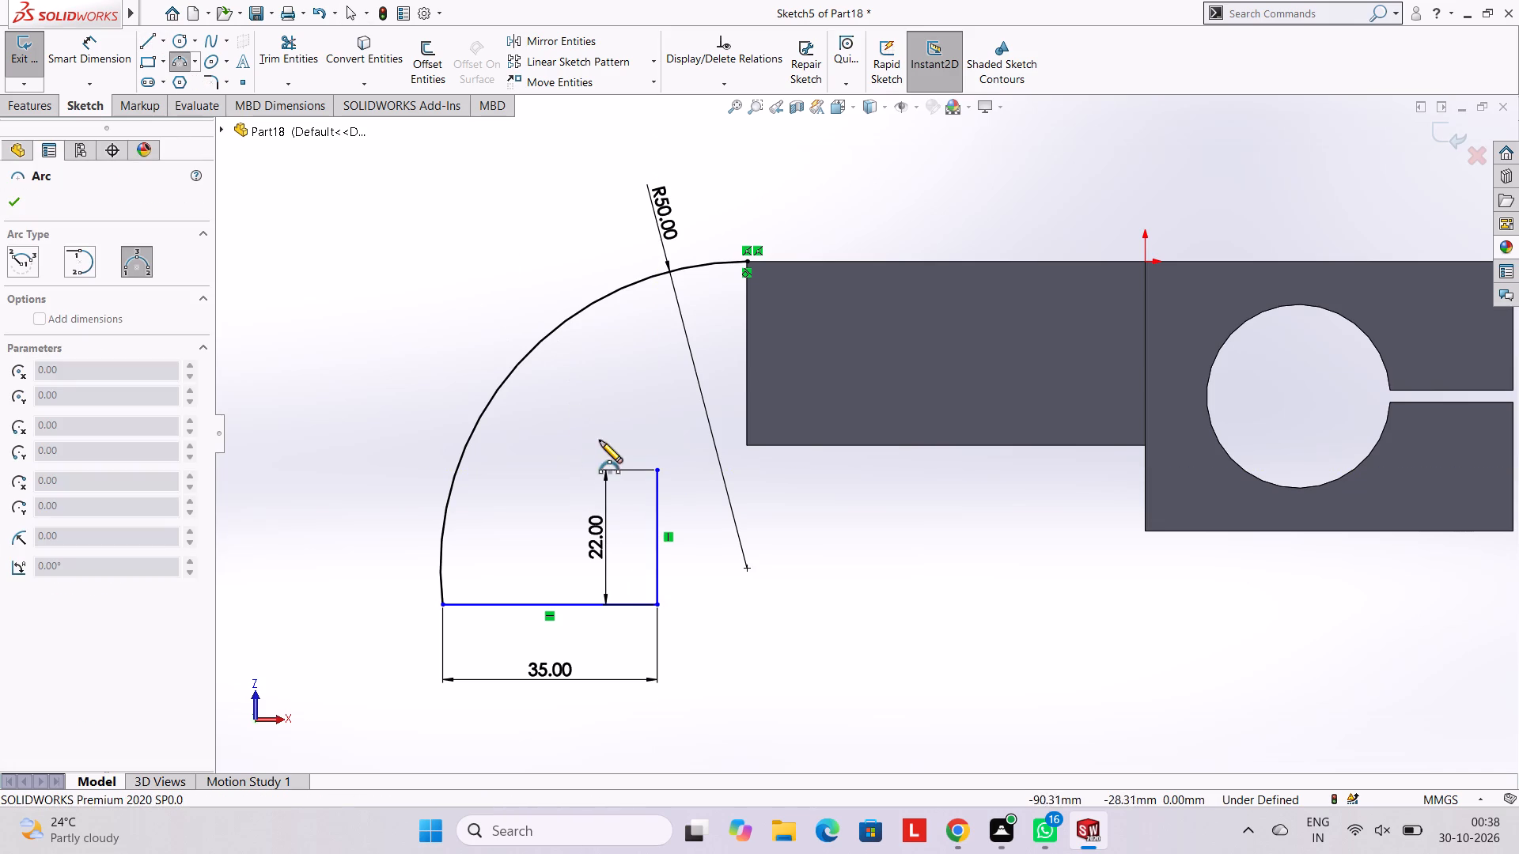
click(656, 468)
click(748, 444)
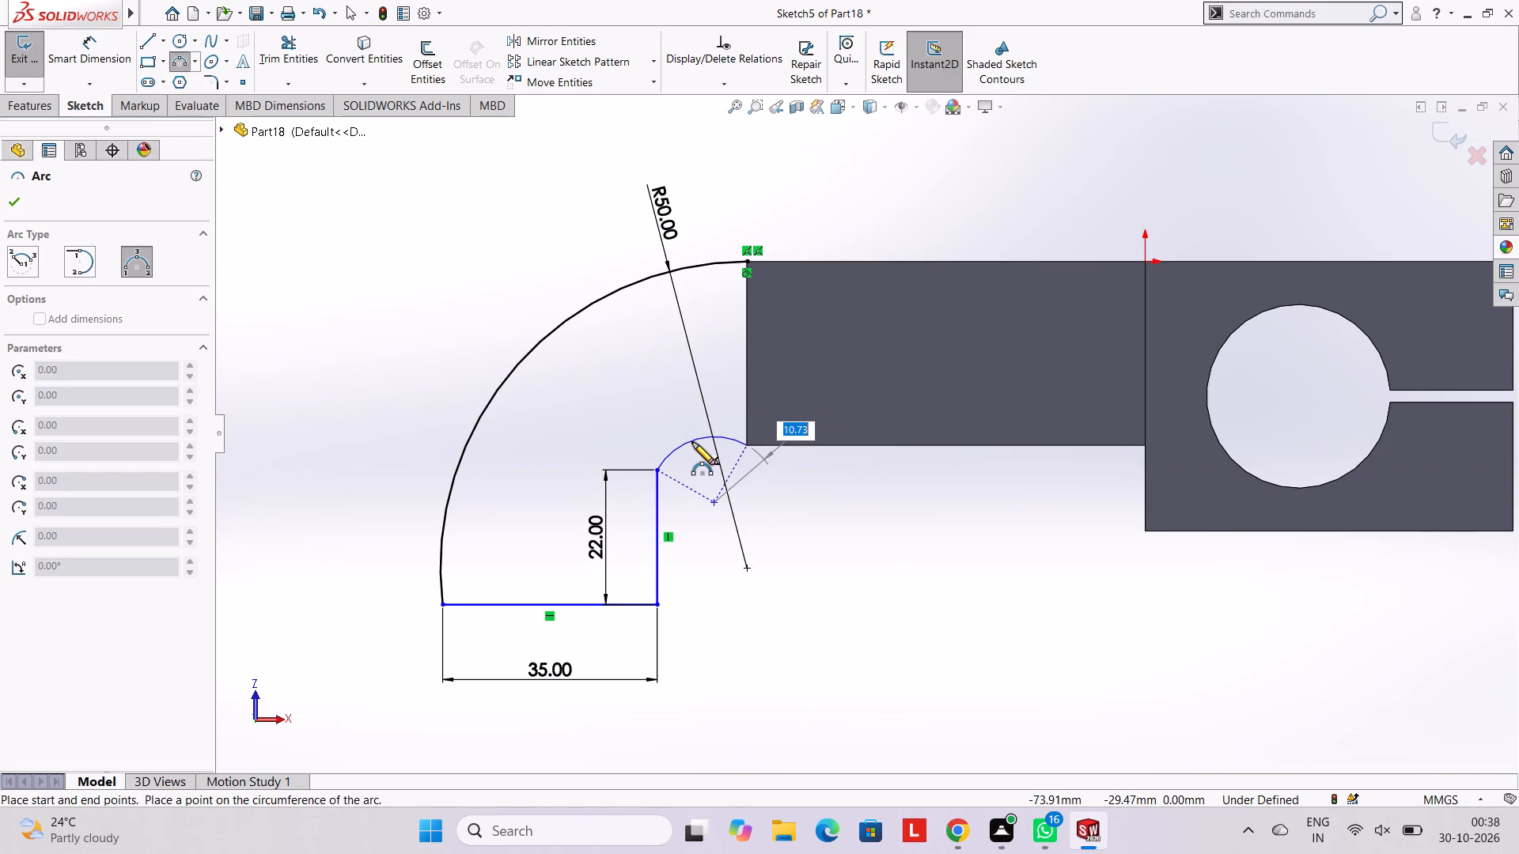
text(20)
key(Return)
key(Escape)
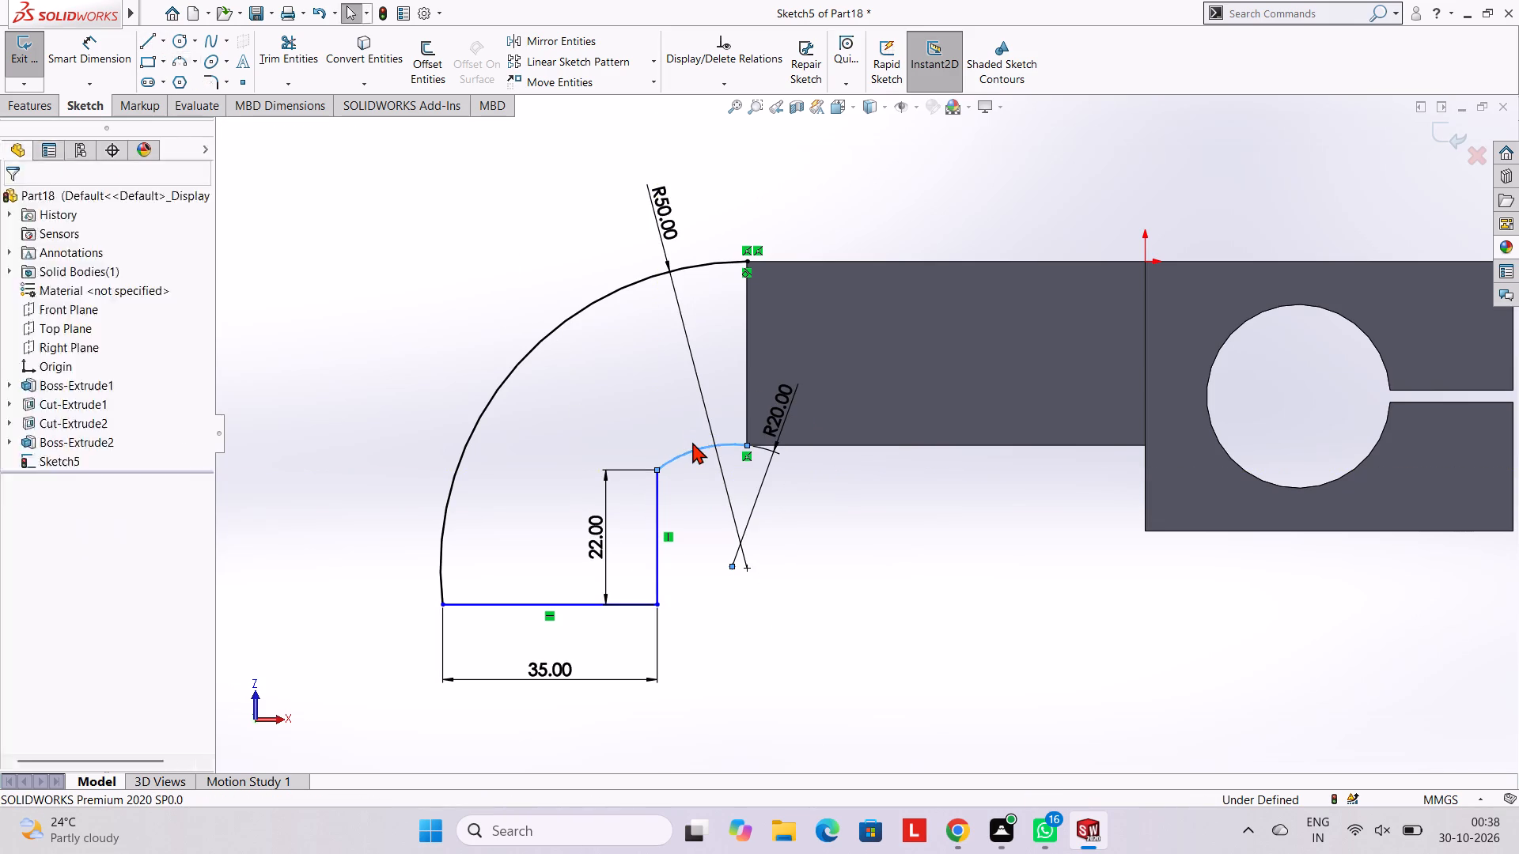
key(Escape)
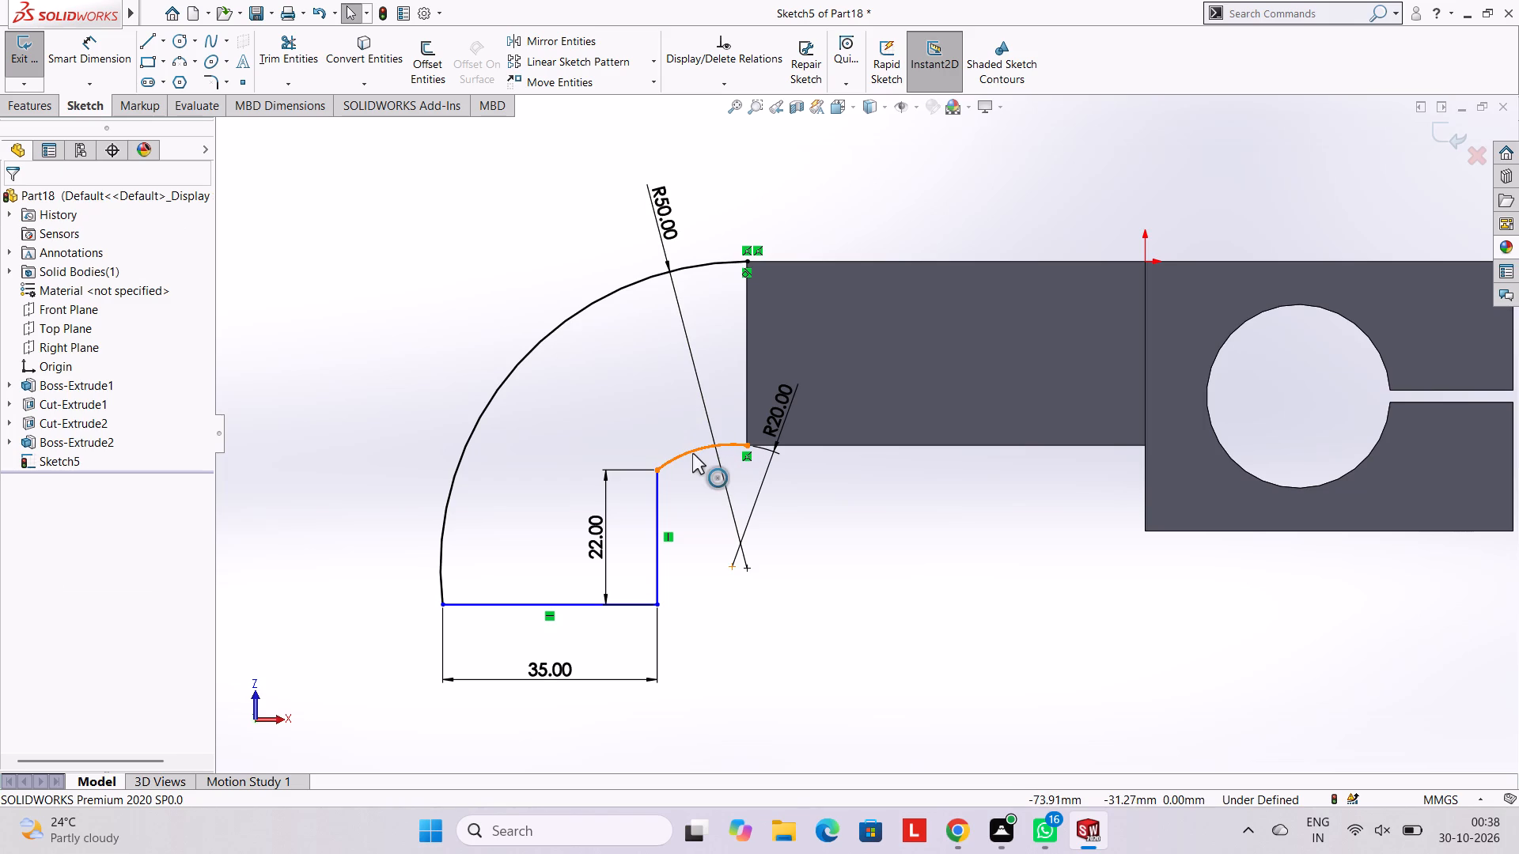
Make the 20 mm radius arc tangent to the arm's lower edge.
click(692, 453)
ctrl+click(802, 446)
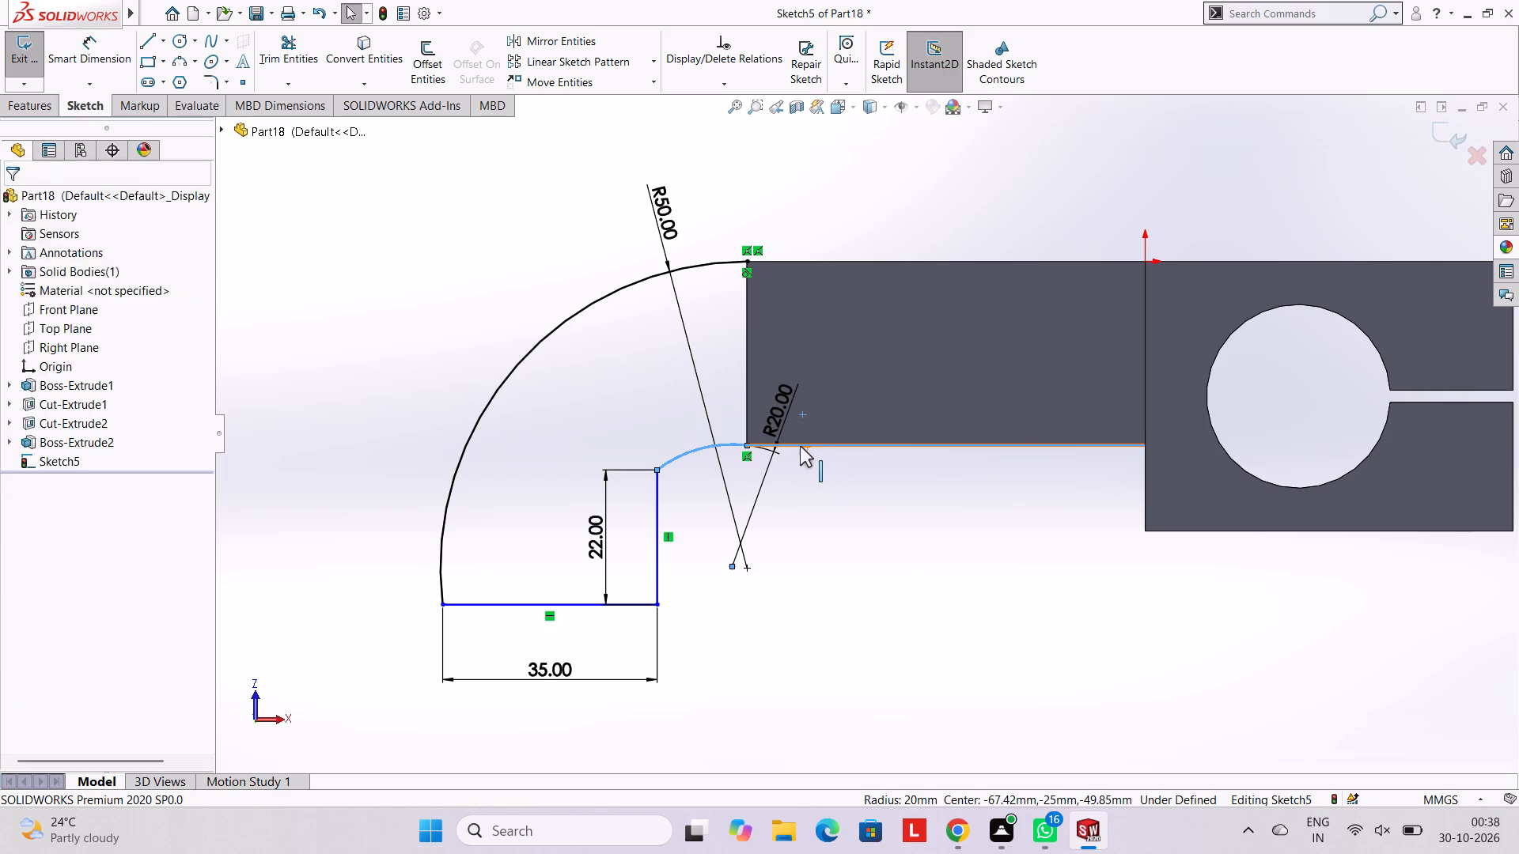
ctrl+click(60, 474)
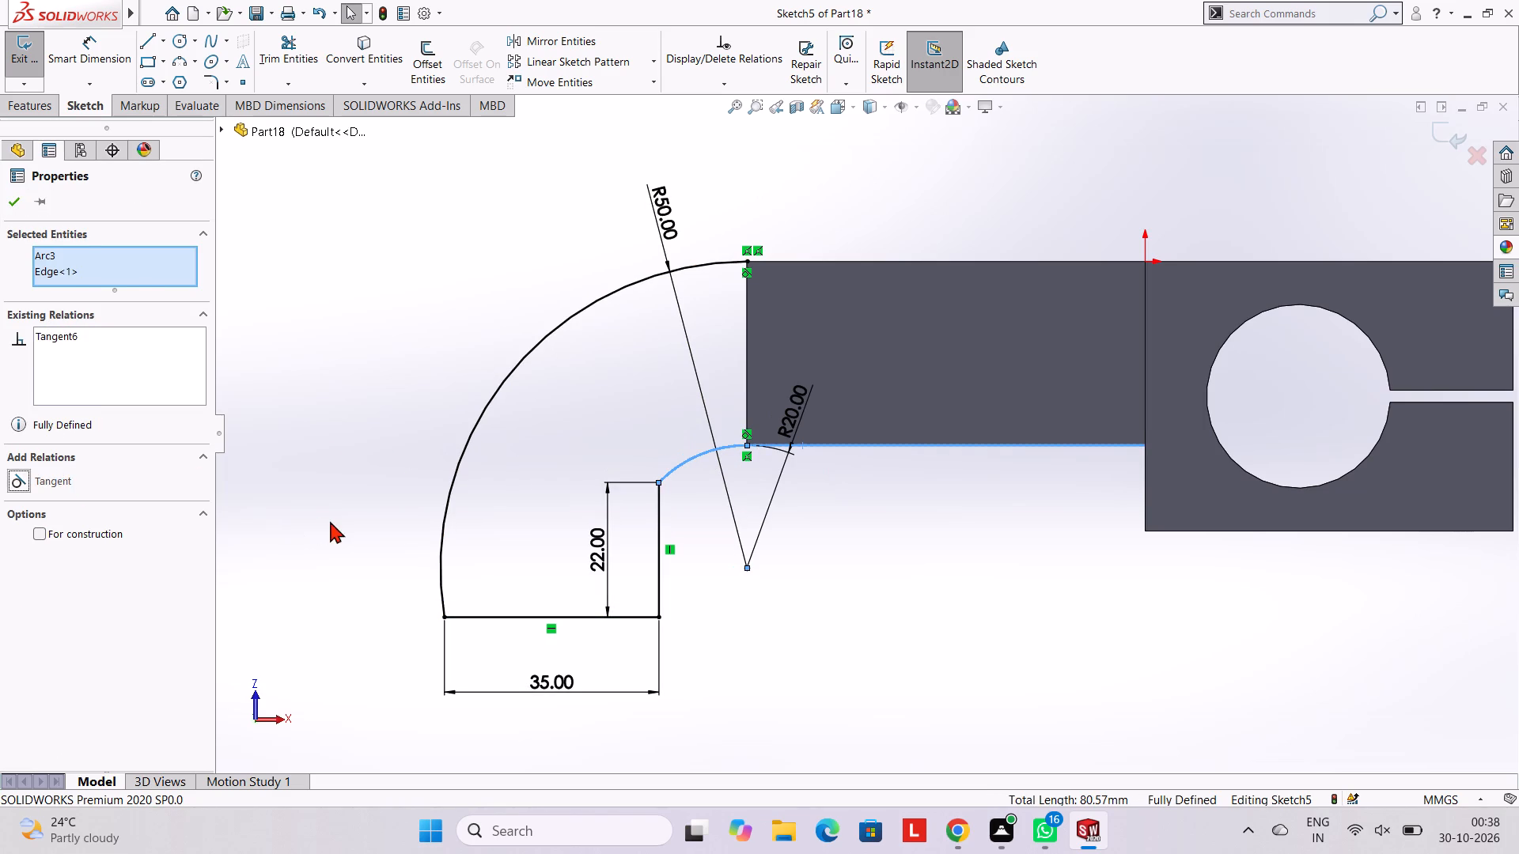
key(Escape)
Make the inner arc tangent to the 22 mm vertical line and delete the arc's 20 mm radius dimension.
click(669, 470)
ctrl+click(663, 504)
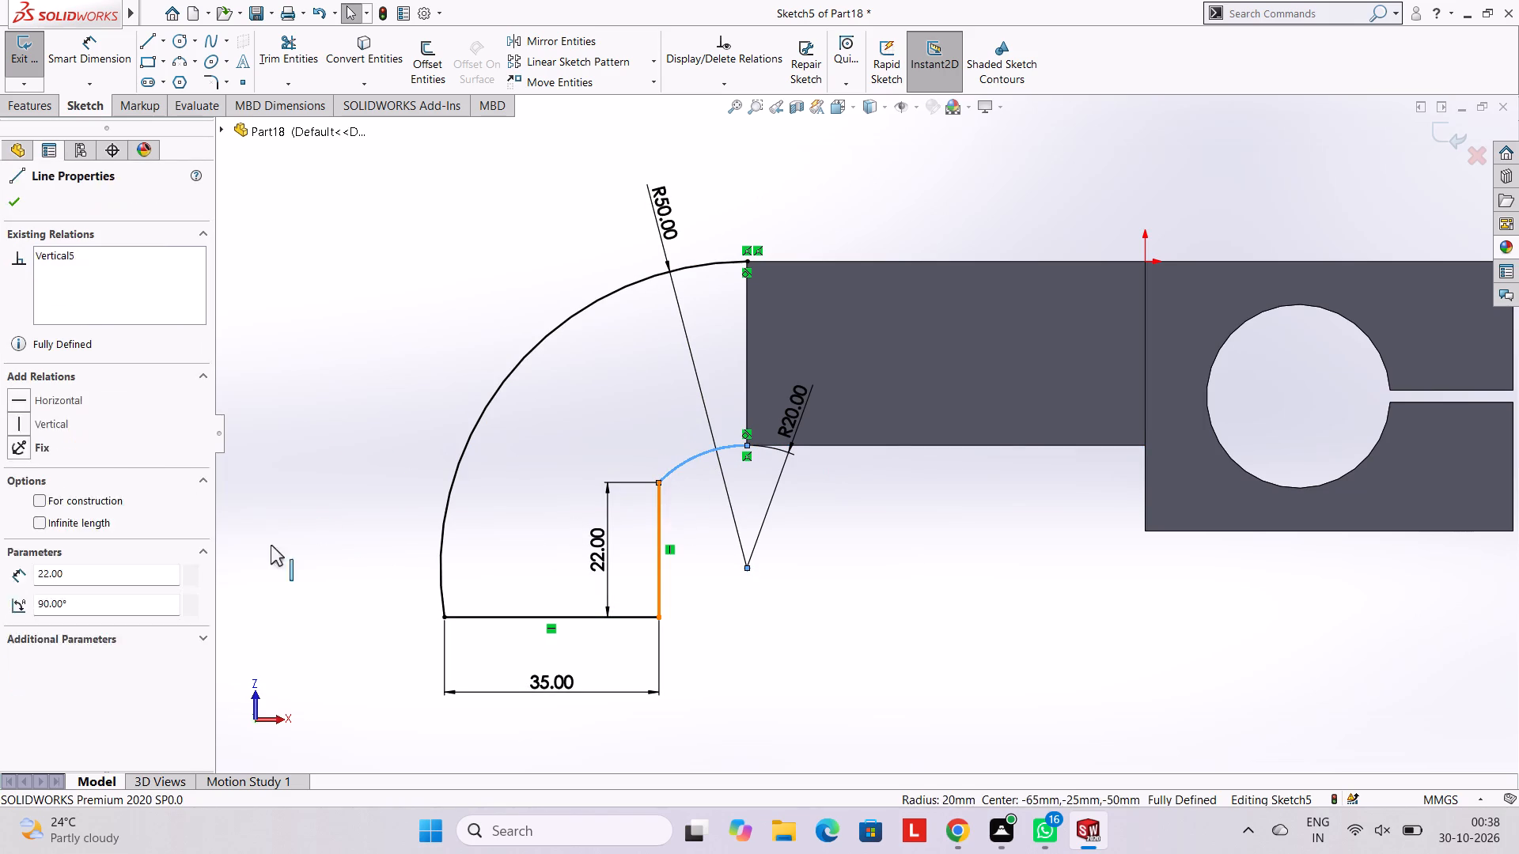
ctrl+click(57, 478)
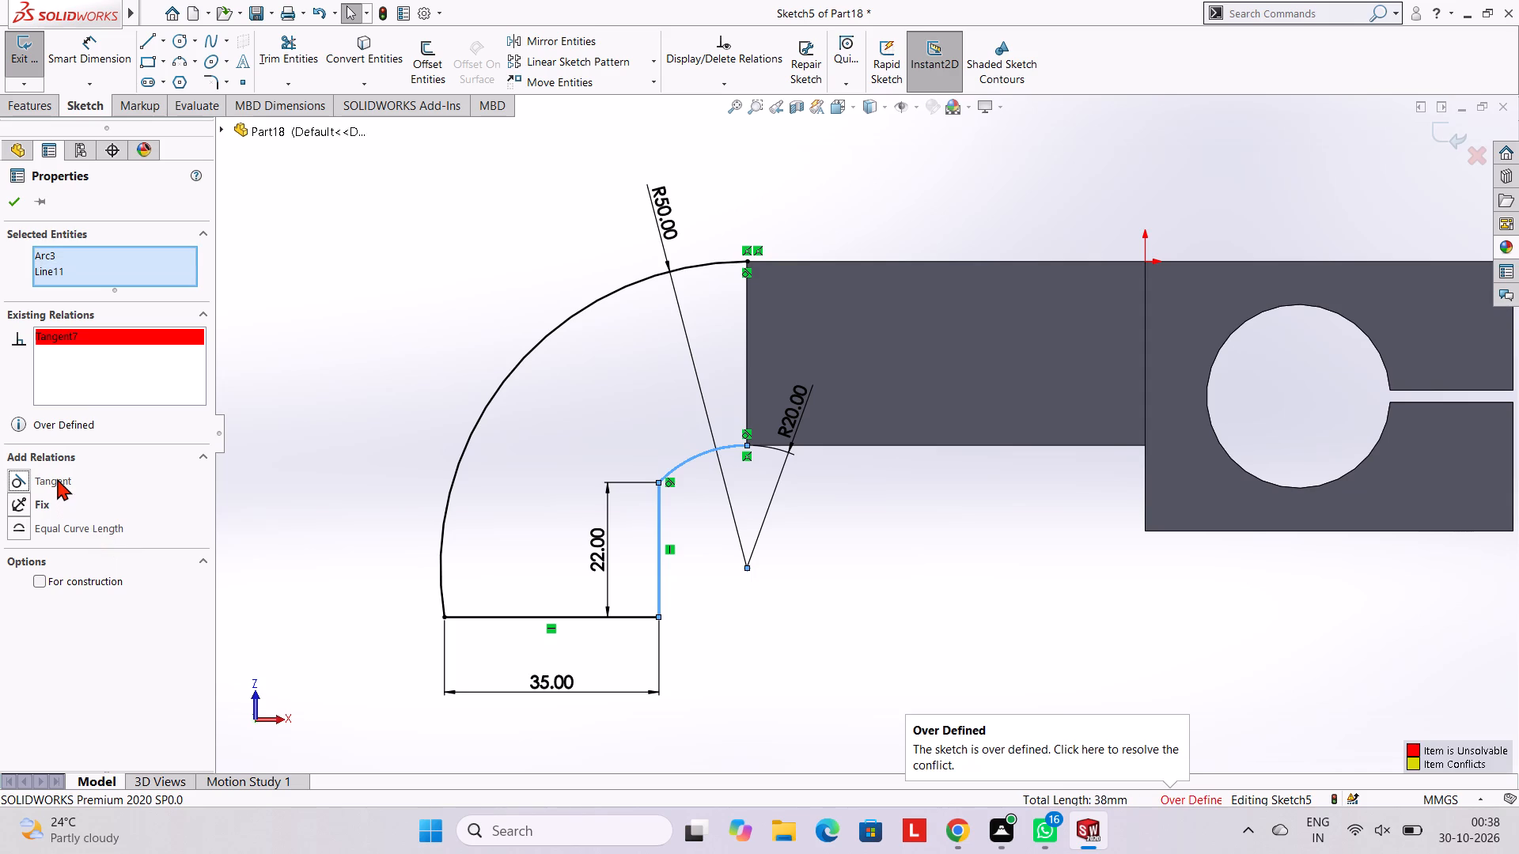
right_click(779, 413)
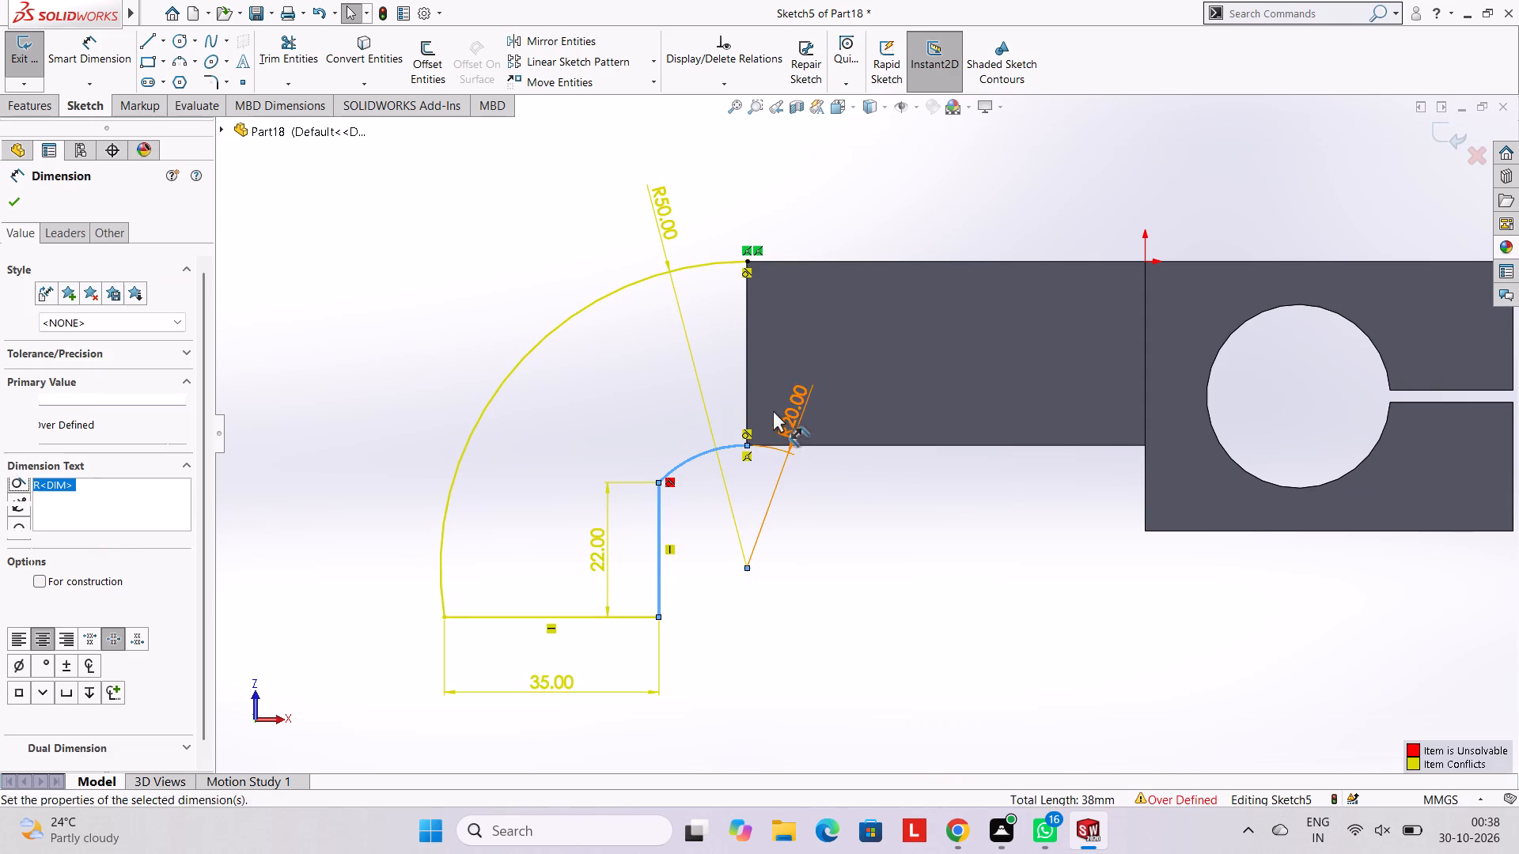
click(835, 626)
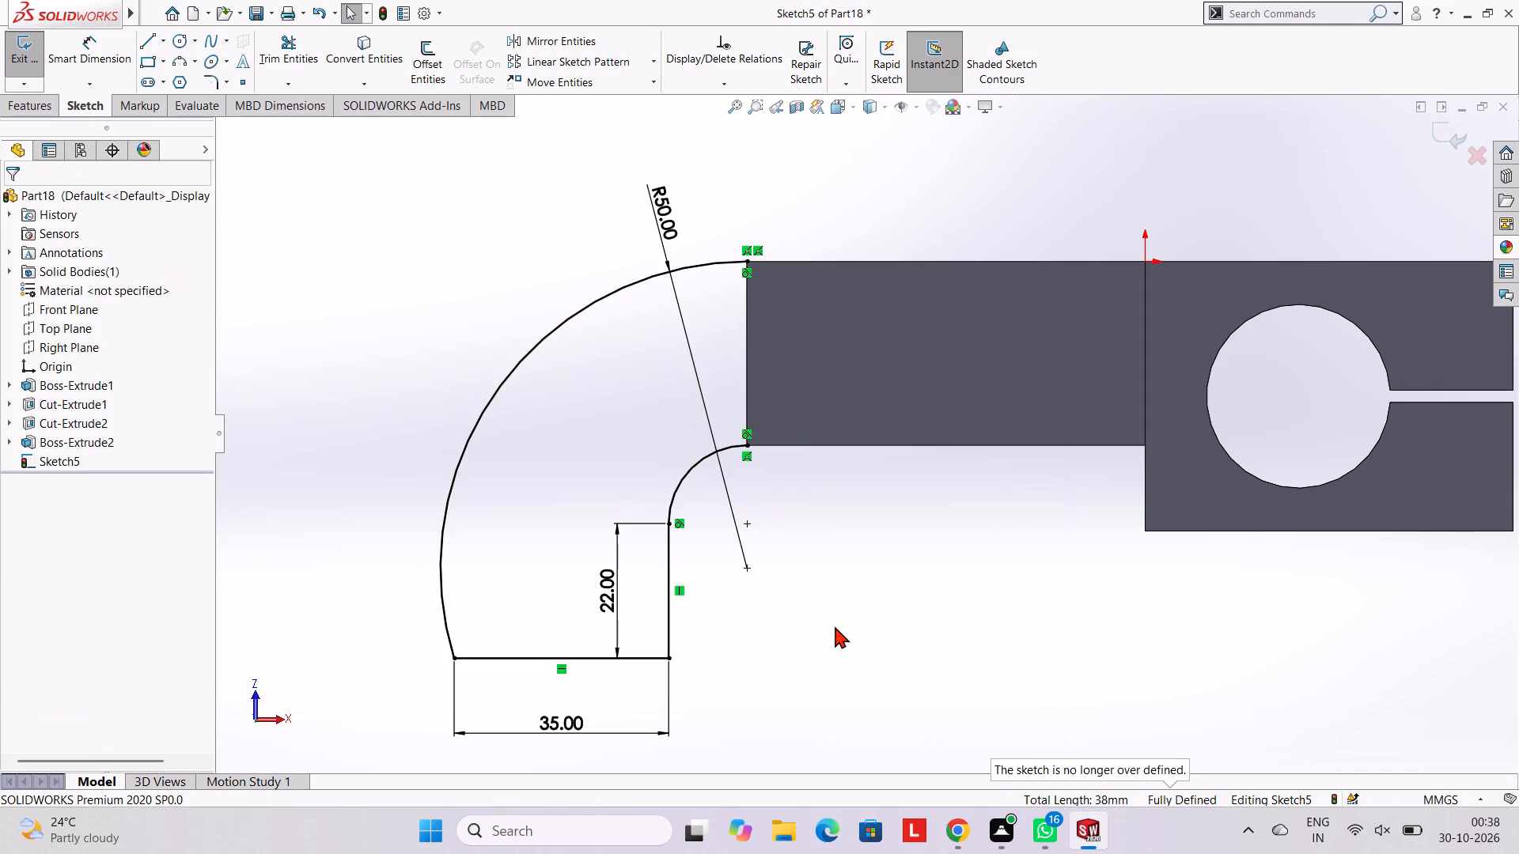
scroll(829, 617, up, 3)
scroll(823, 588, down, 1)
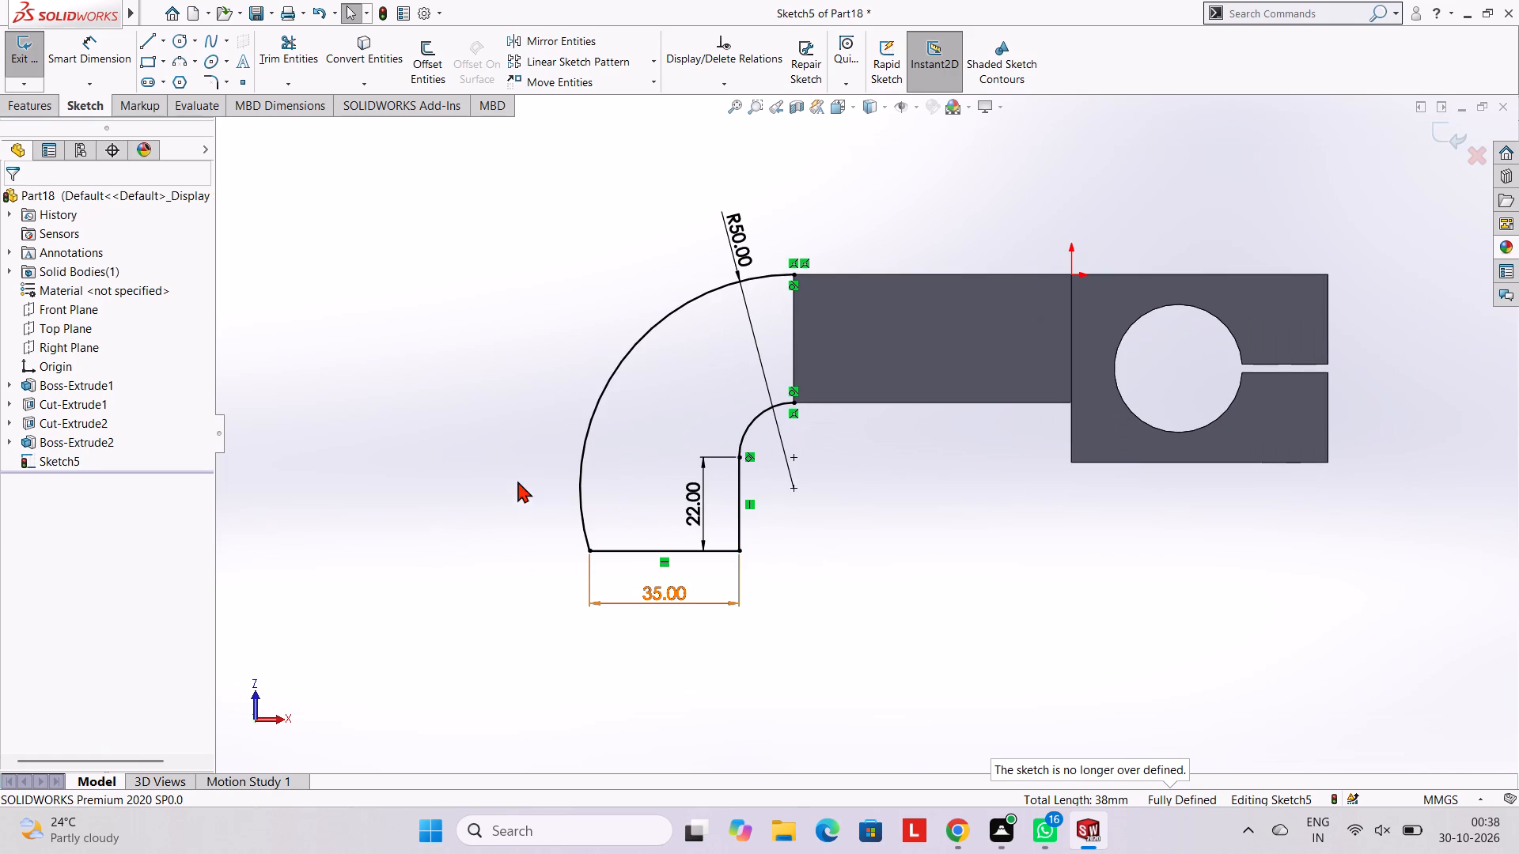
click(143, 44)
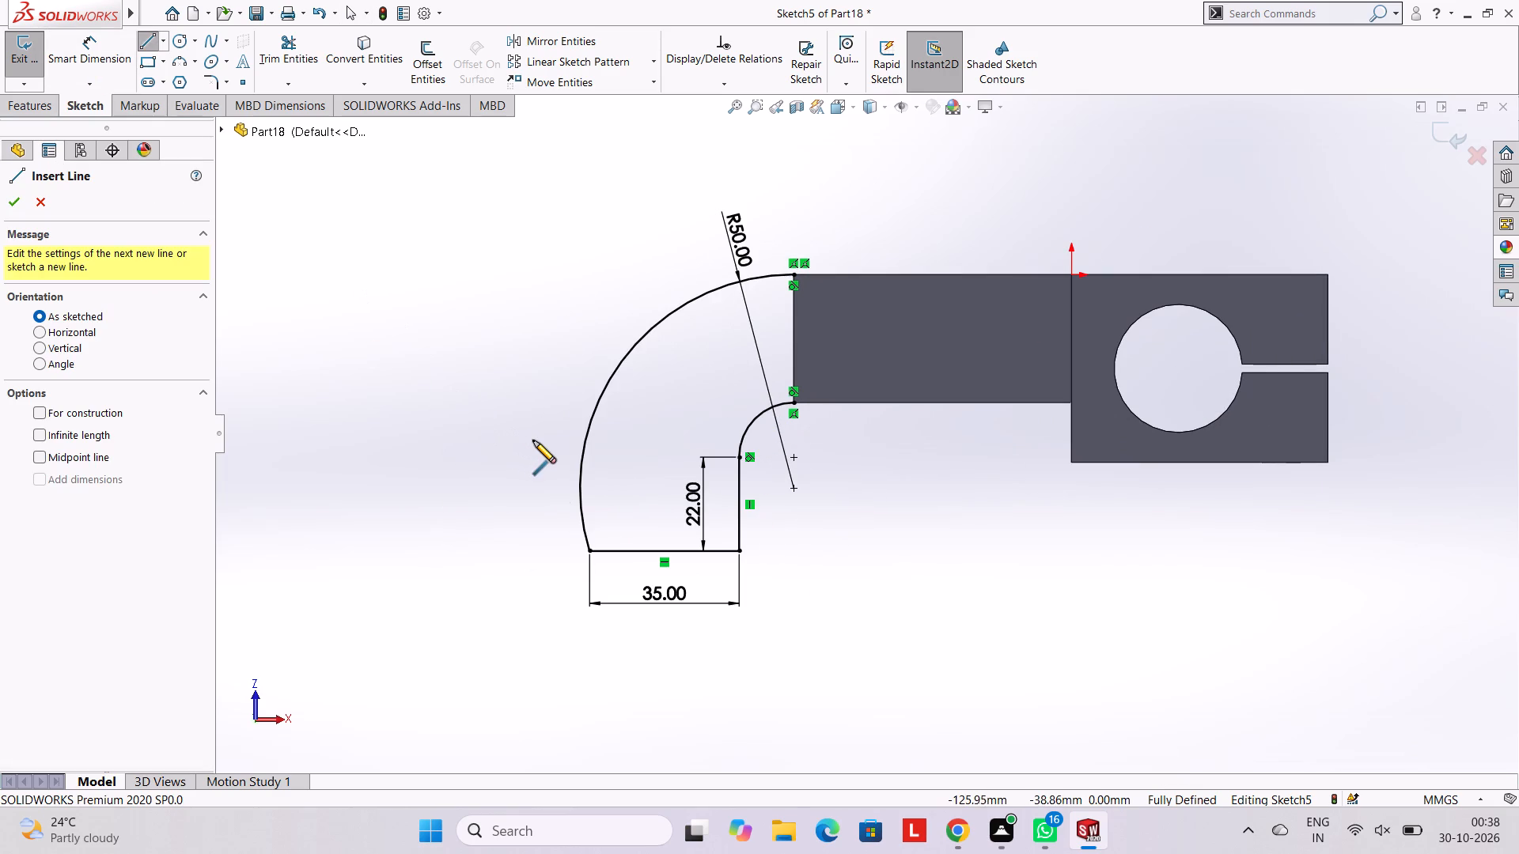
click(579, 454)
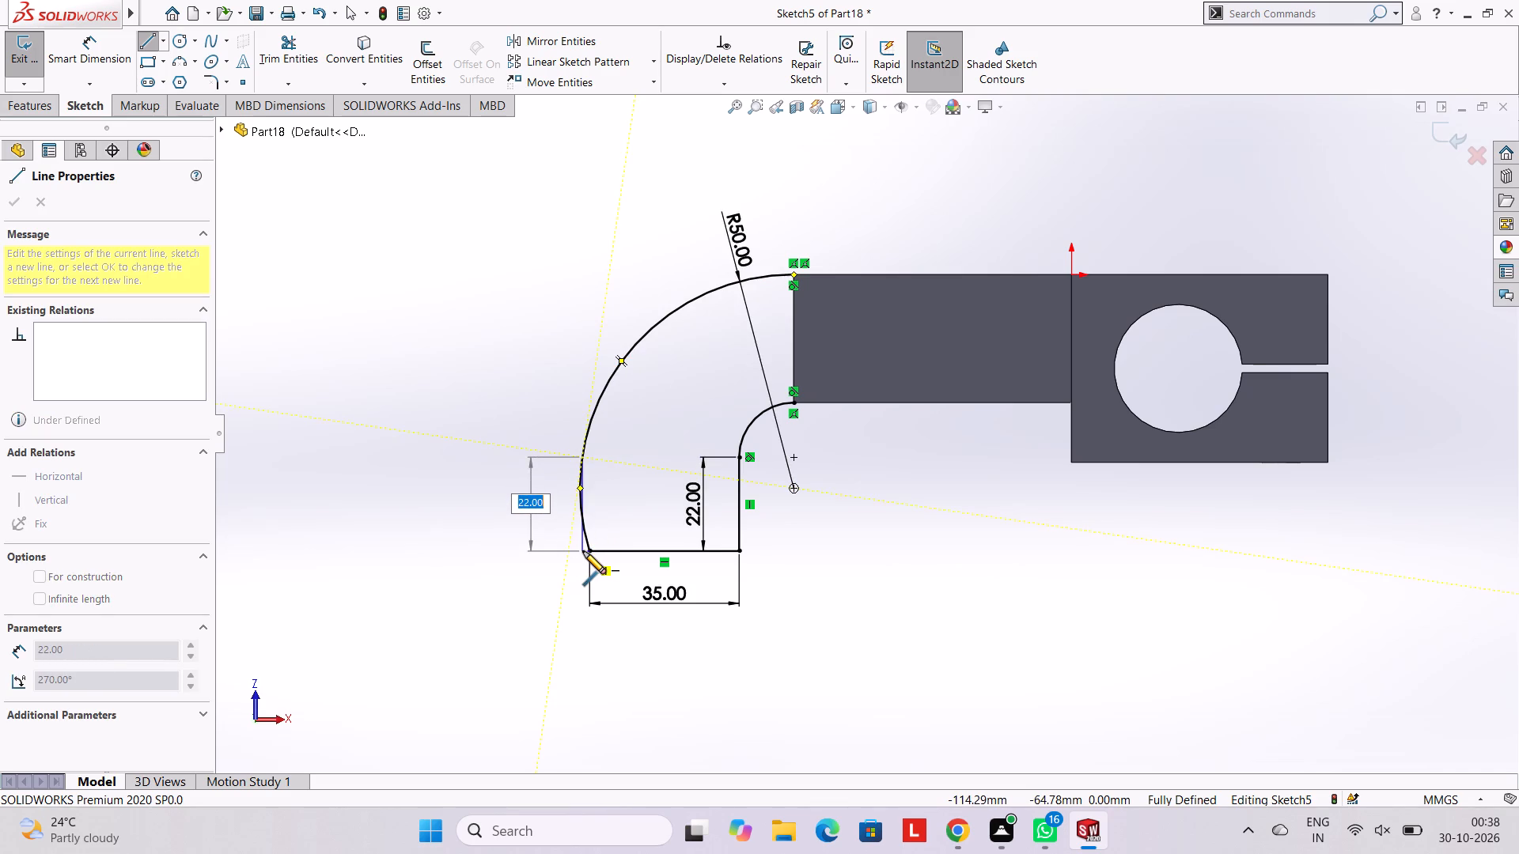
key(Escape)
Draw a vertical line about 35 mm long upward from the outer end of the 35 mm line, crossing the R50 arc.
scroll(623, 504, down, 3)
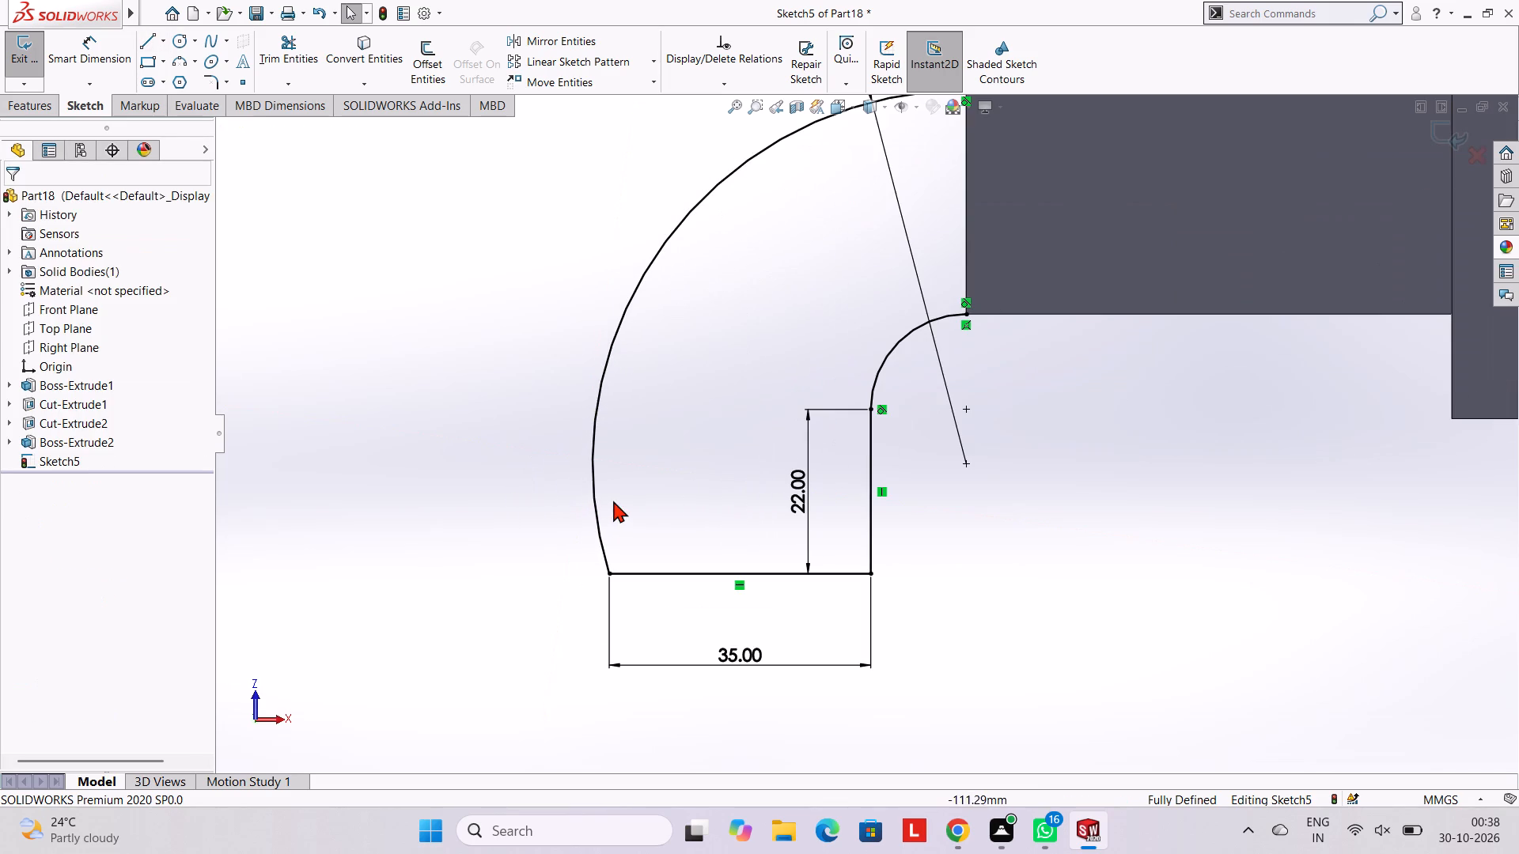
click(143, 43)
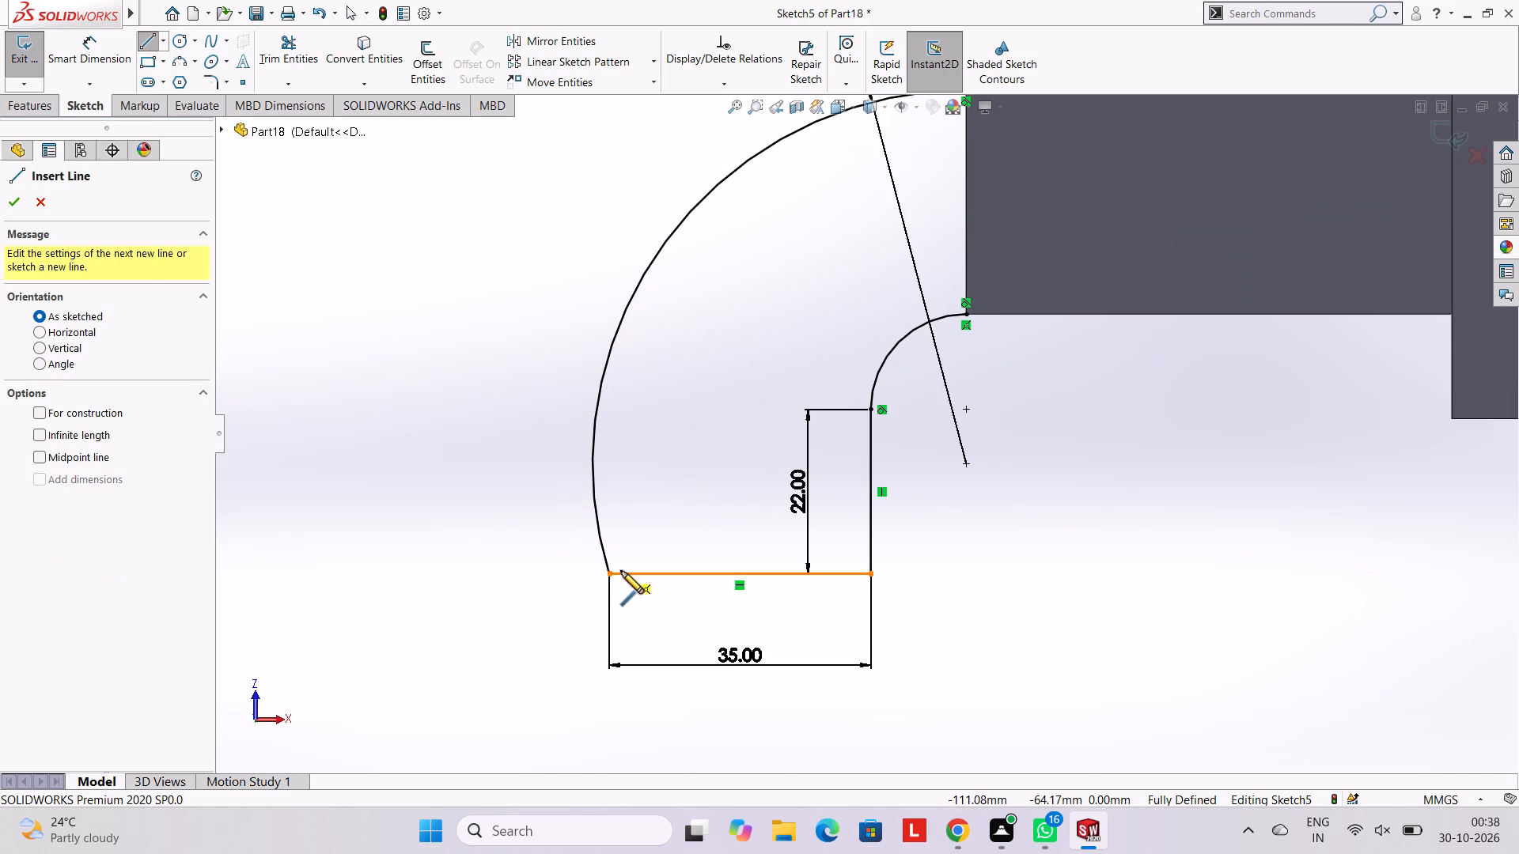
click(608, 574)
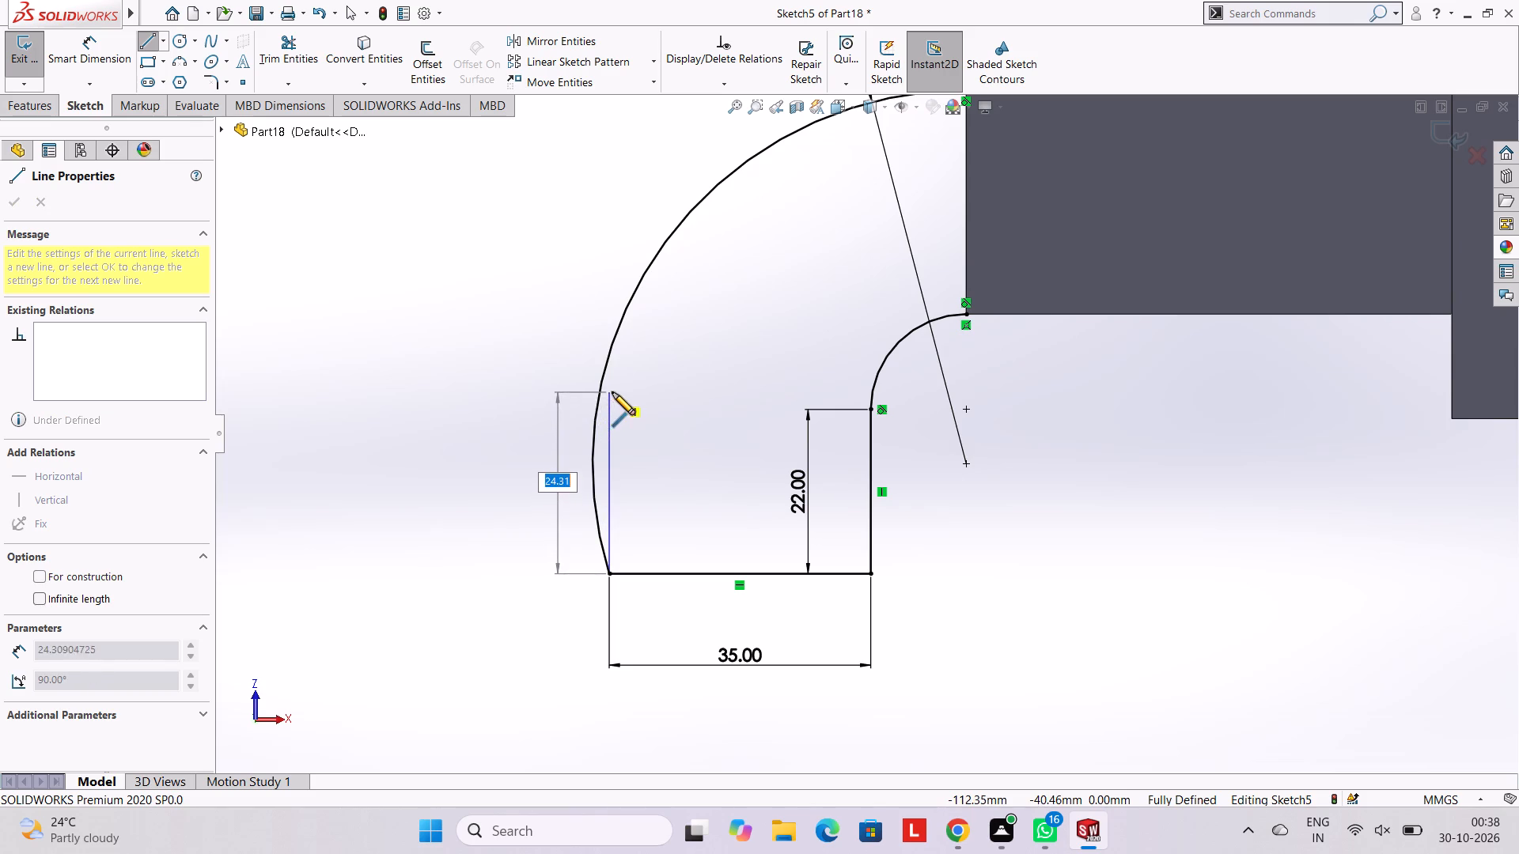
click(614, 316)
key(Escape)
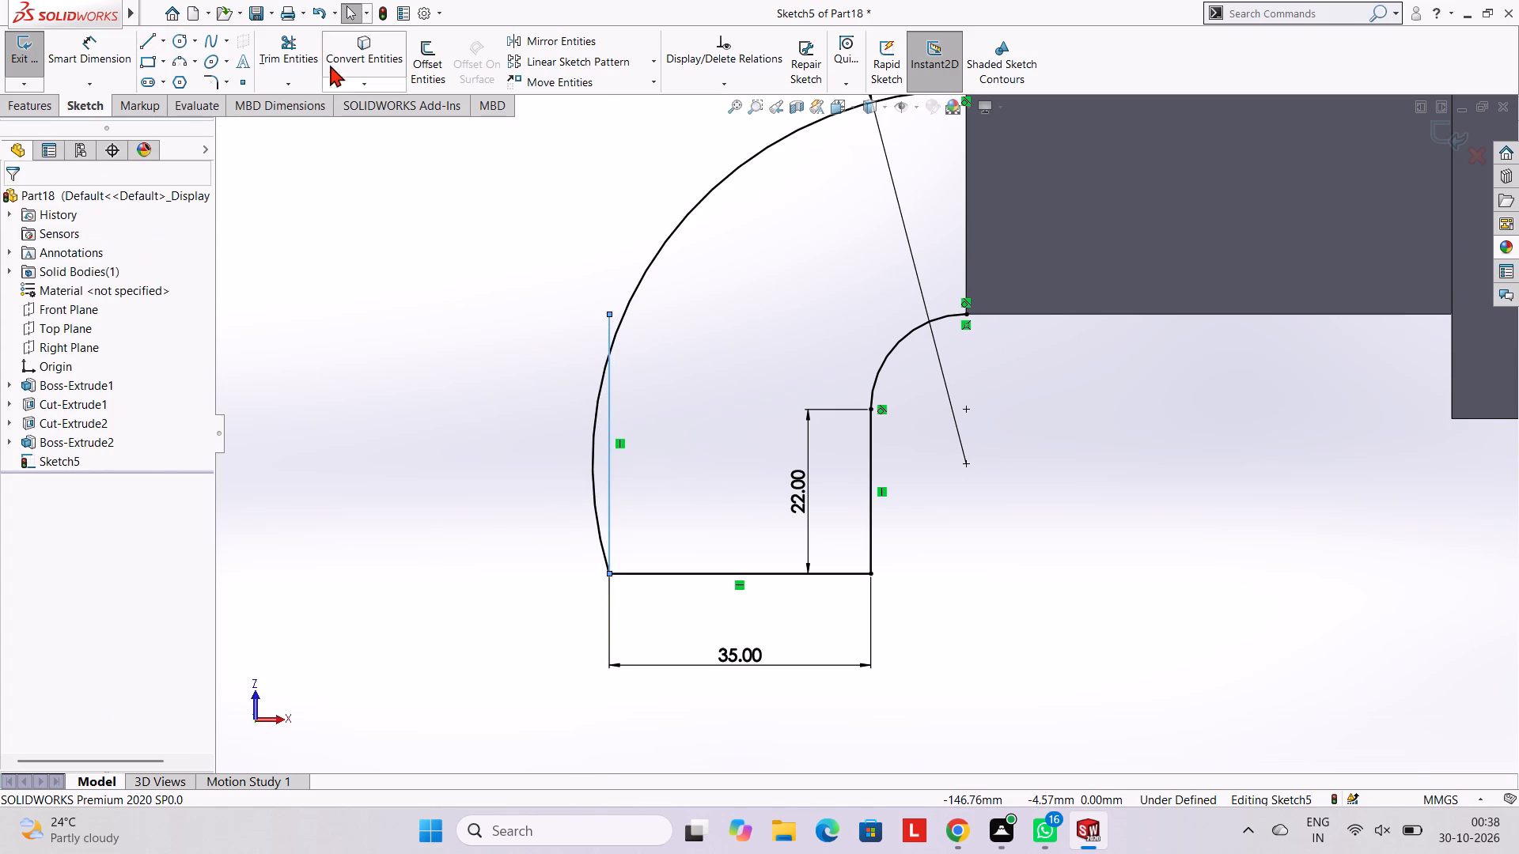
Trim away the R50 arc below its crossing with the outer vertical line and the line's excess above it.
click(295, 43)
click(595, 493)
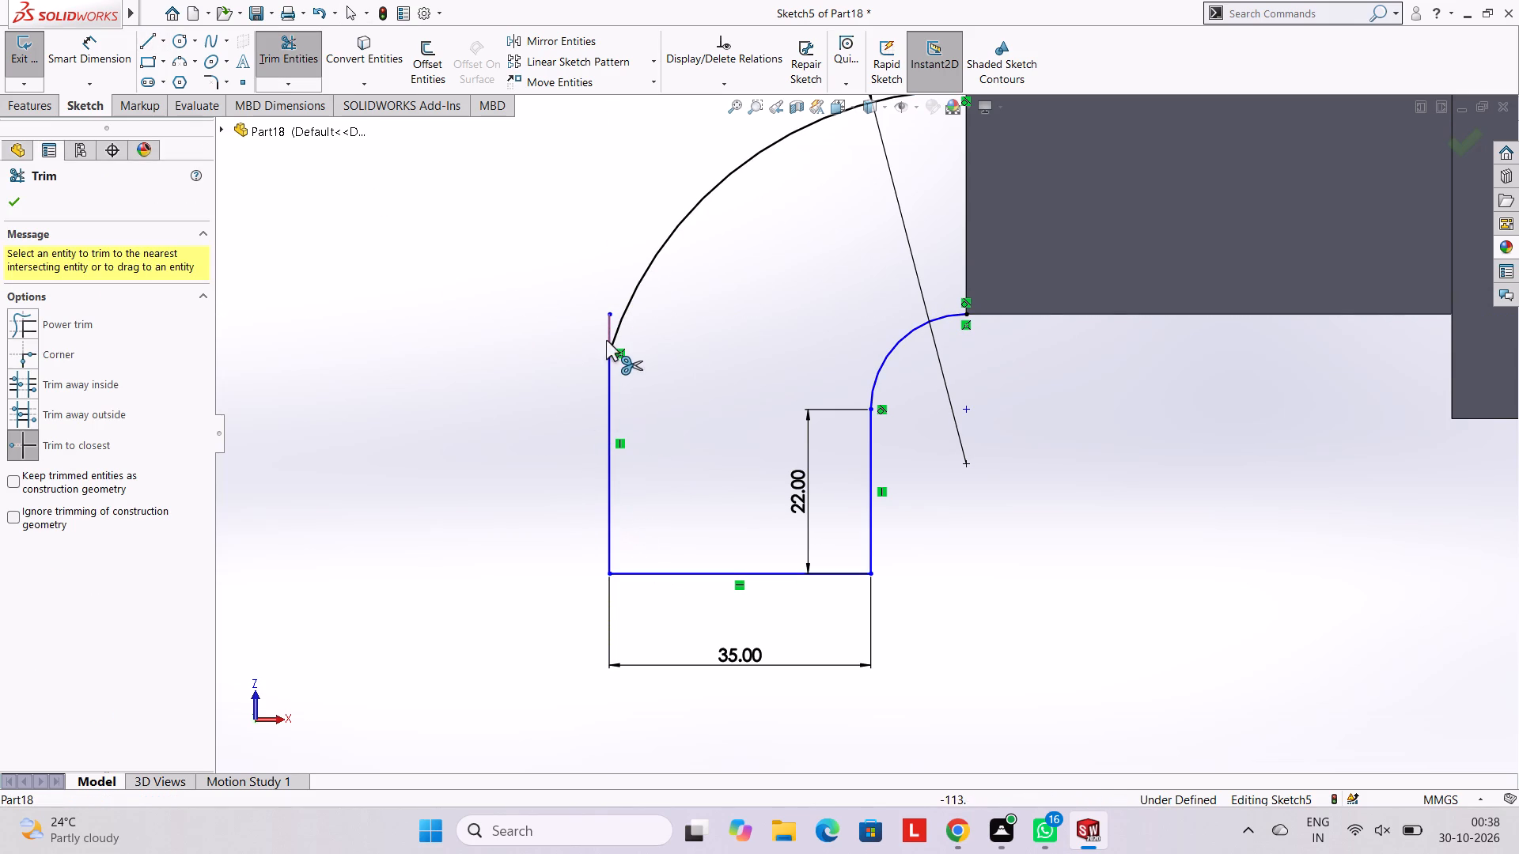
click(609, 324)
key(Escape)
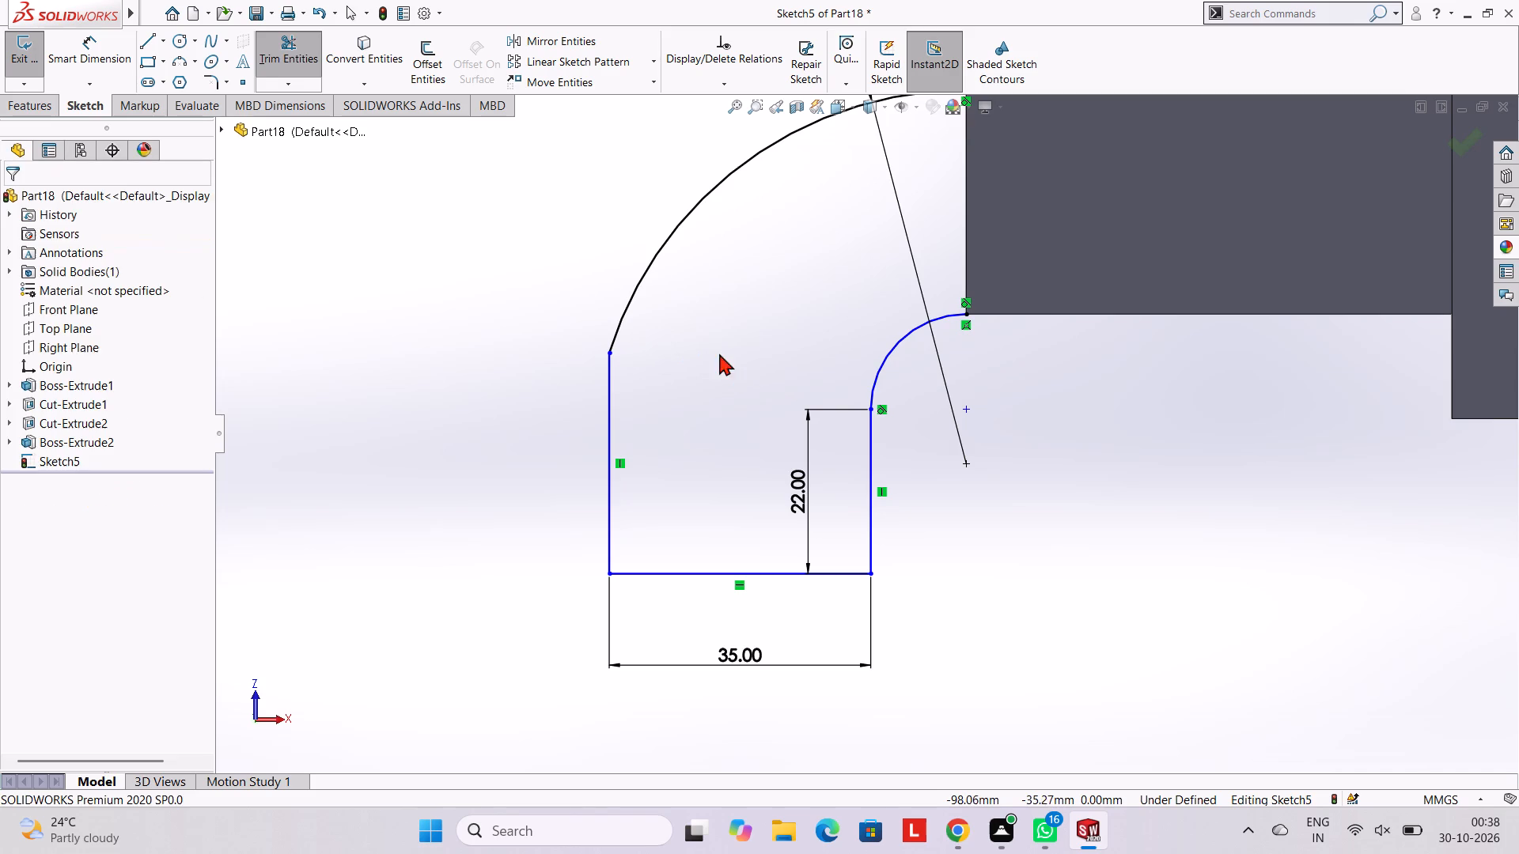
Make the R50 arc tangent to the outer vertical line.
click(634, 284)
ctrl+click(611, 413)
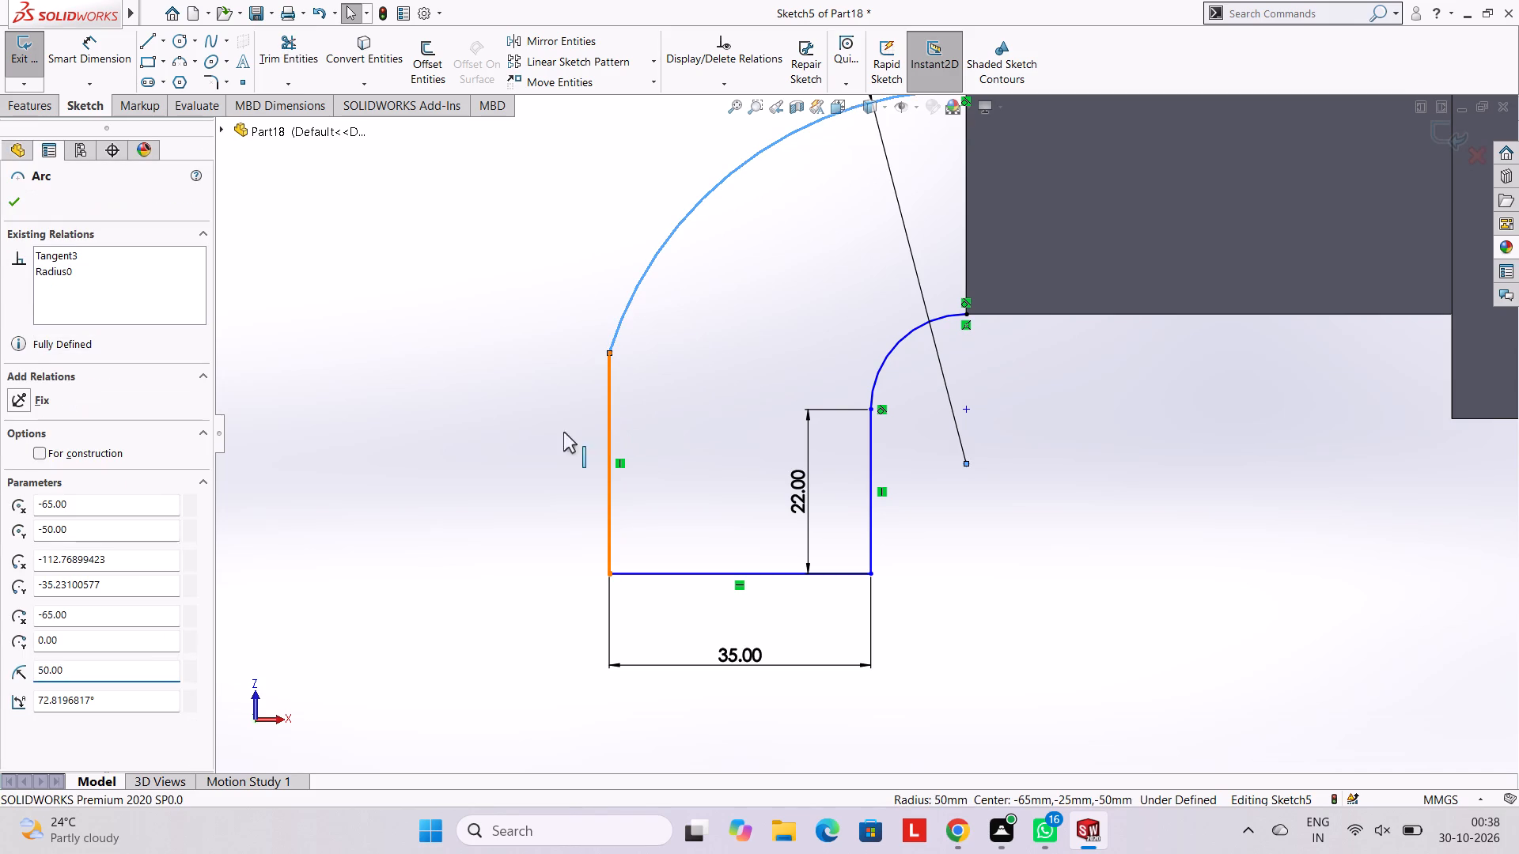
ctrl+click(61, 483)
key(Escape)
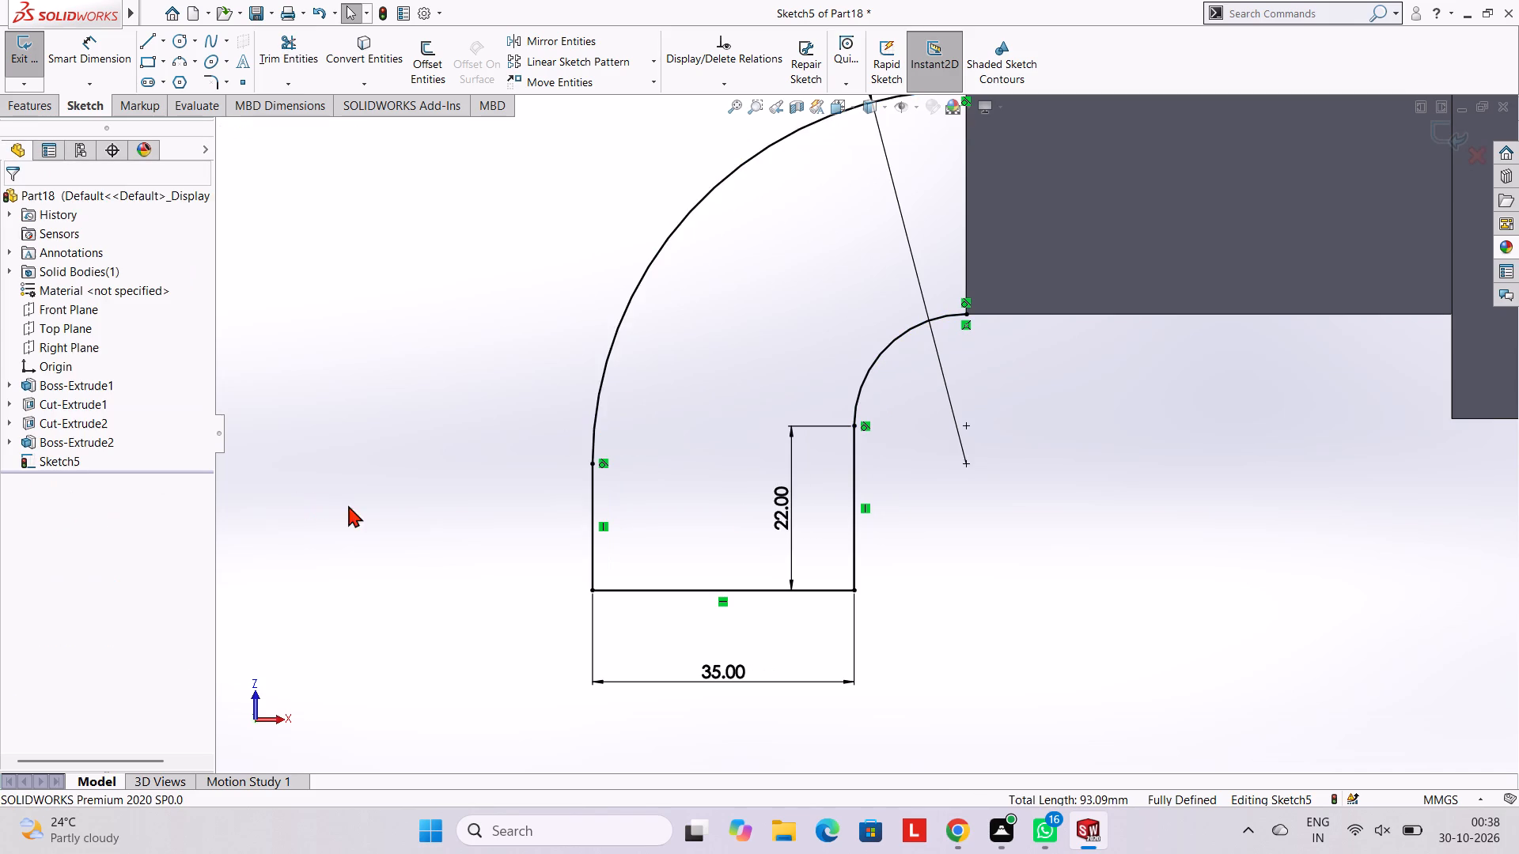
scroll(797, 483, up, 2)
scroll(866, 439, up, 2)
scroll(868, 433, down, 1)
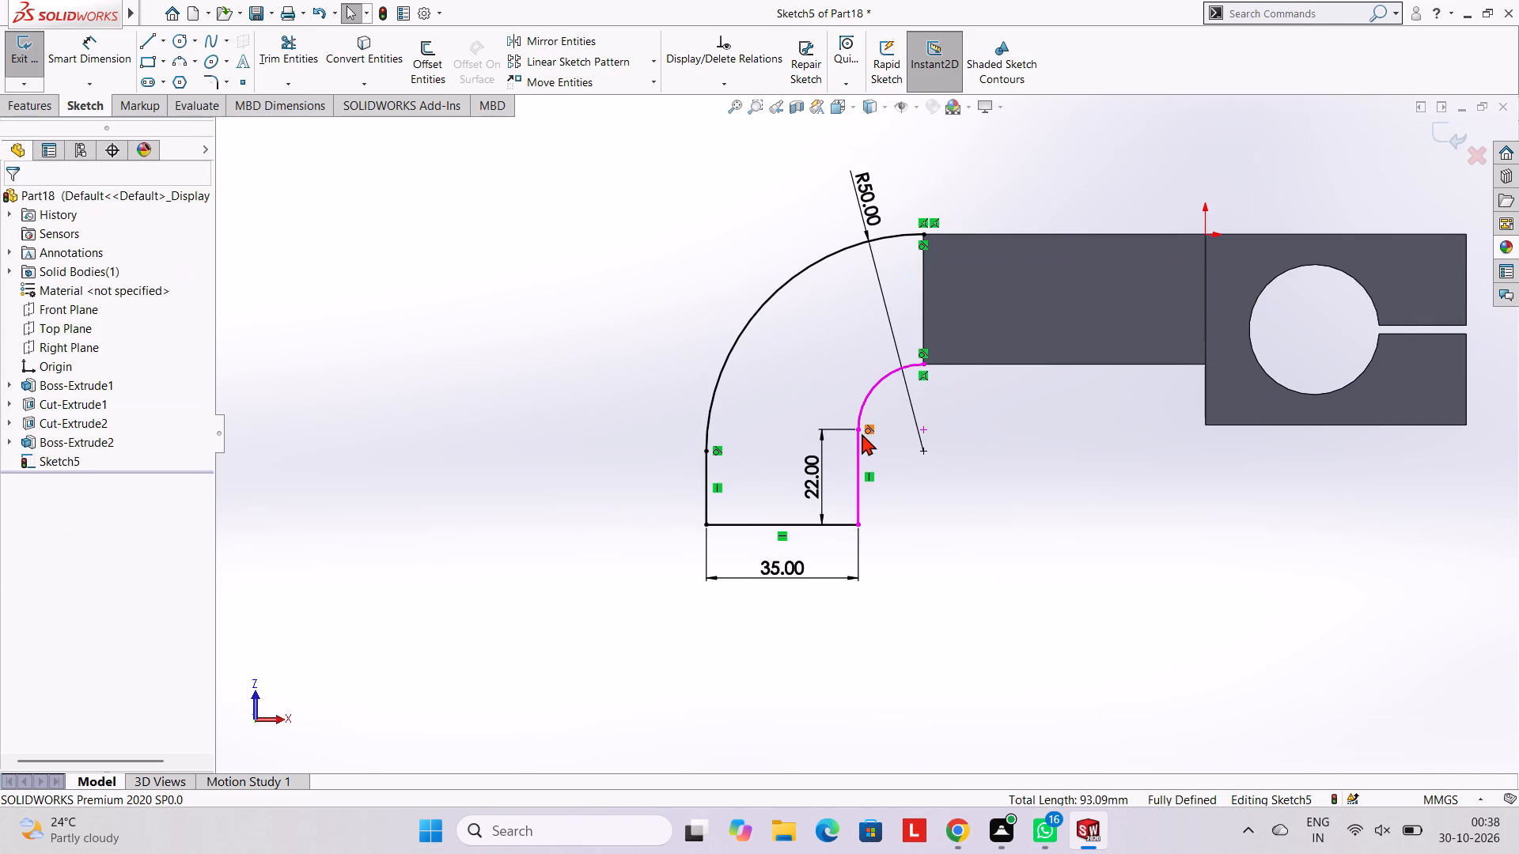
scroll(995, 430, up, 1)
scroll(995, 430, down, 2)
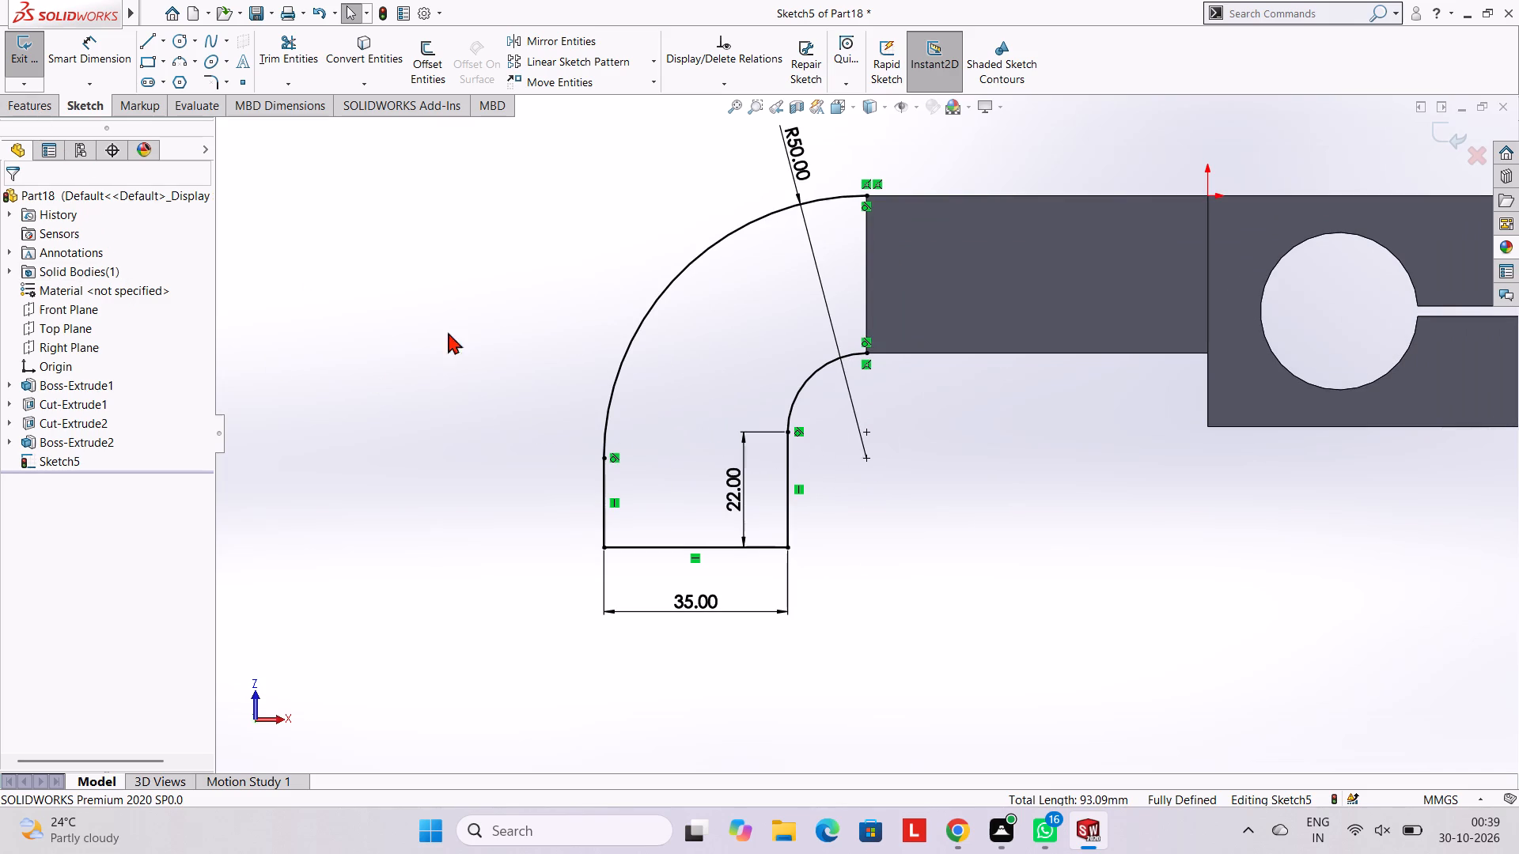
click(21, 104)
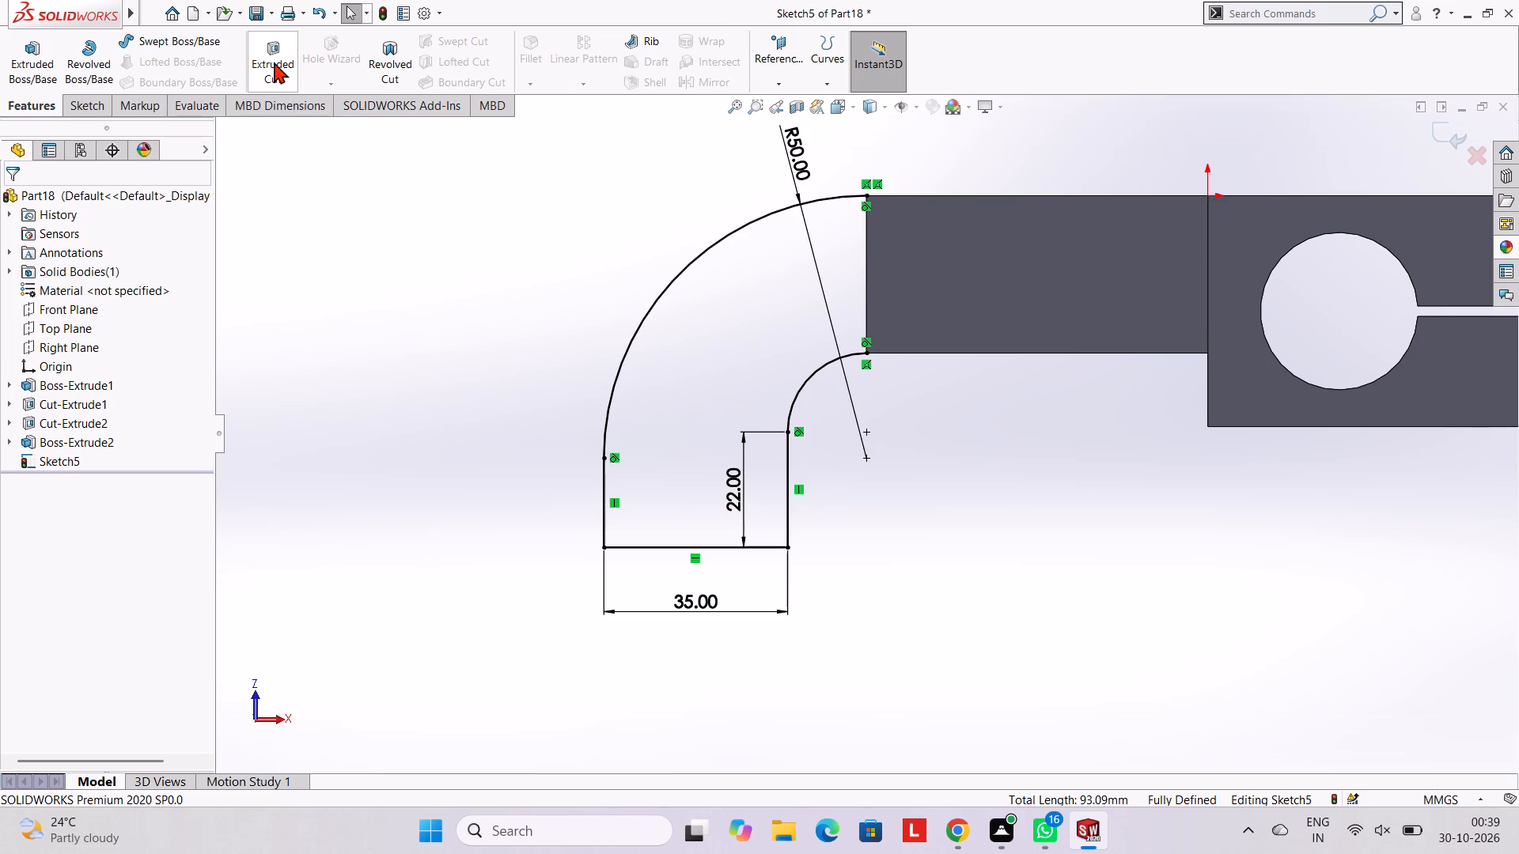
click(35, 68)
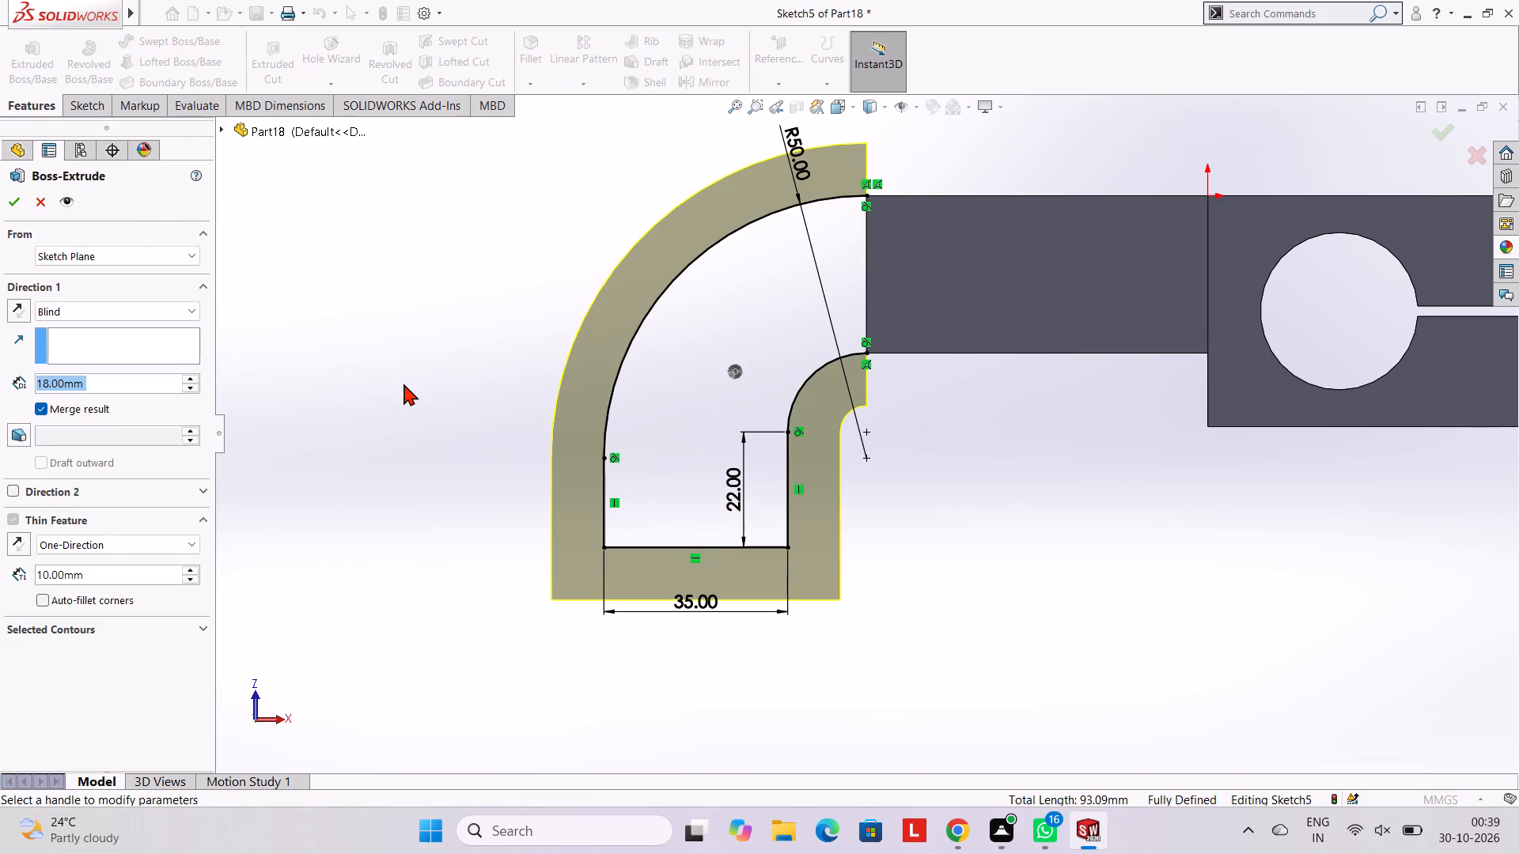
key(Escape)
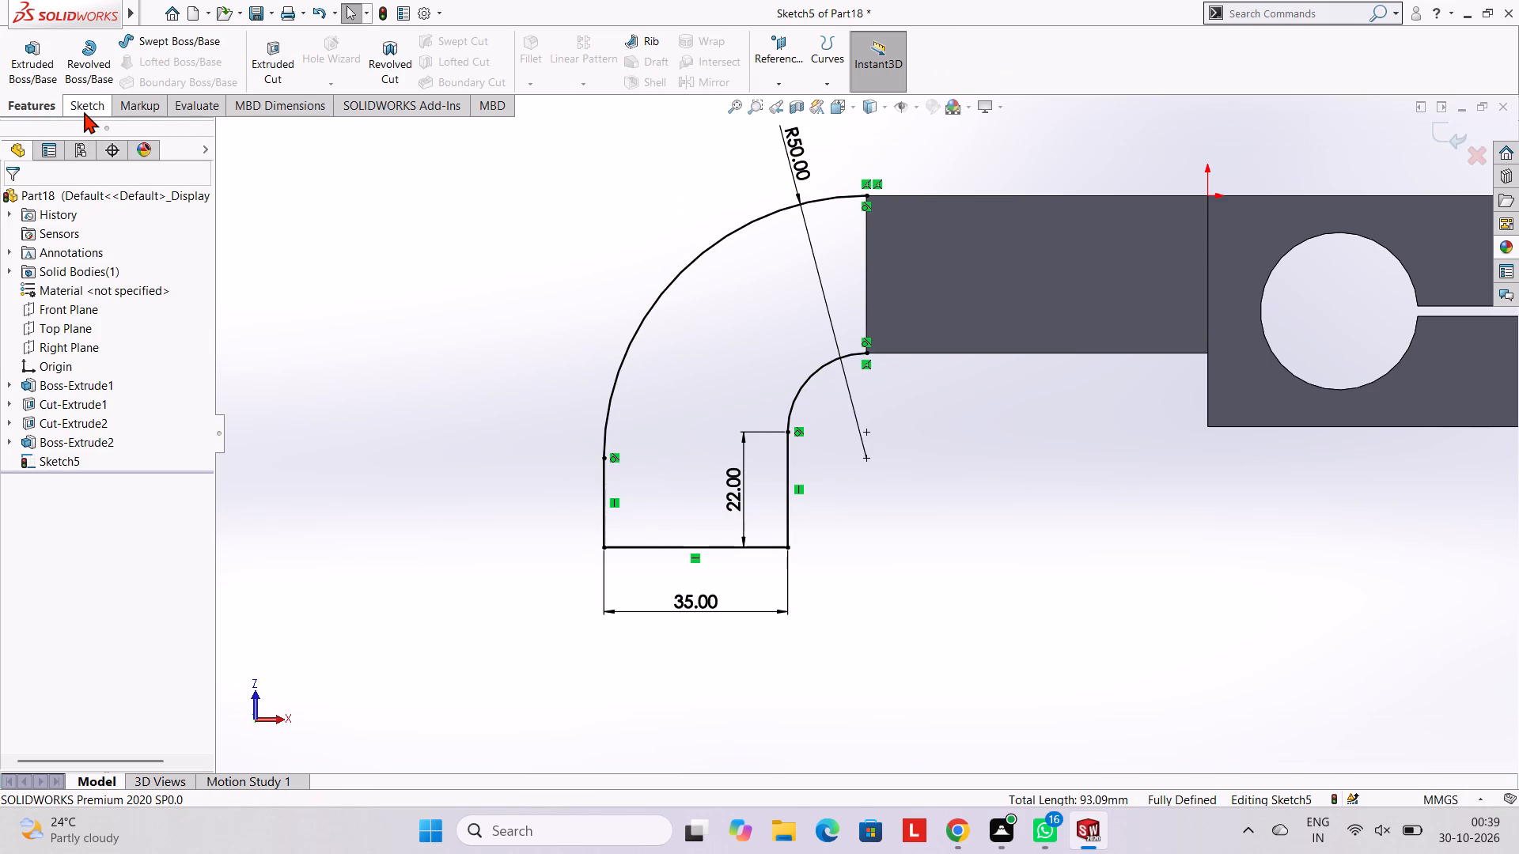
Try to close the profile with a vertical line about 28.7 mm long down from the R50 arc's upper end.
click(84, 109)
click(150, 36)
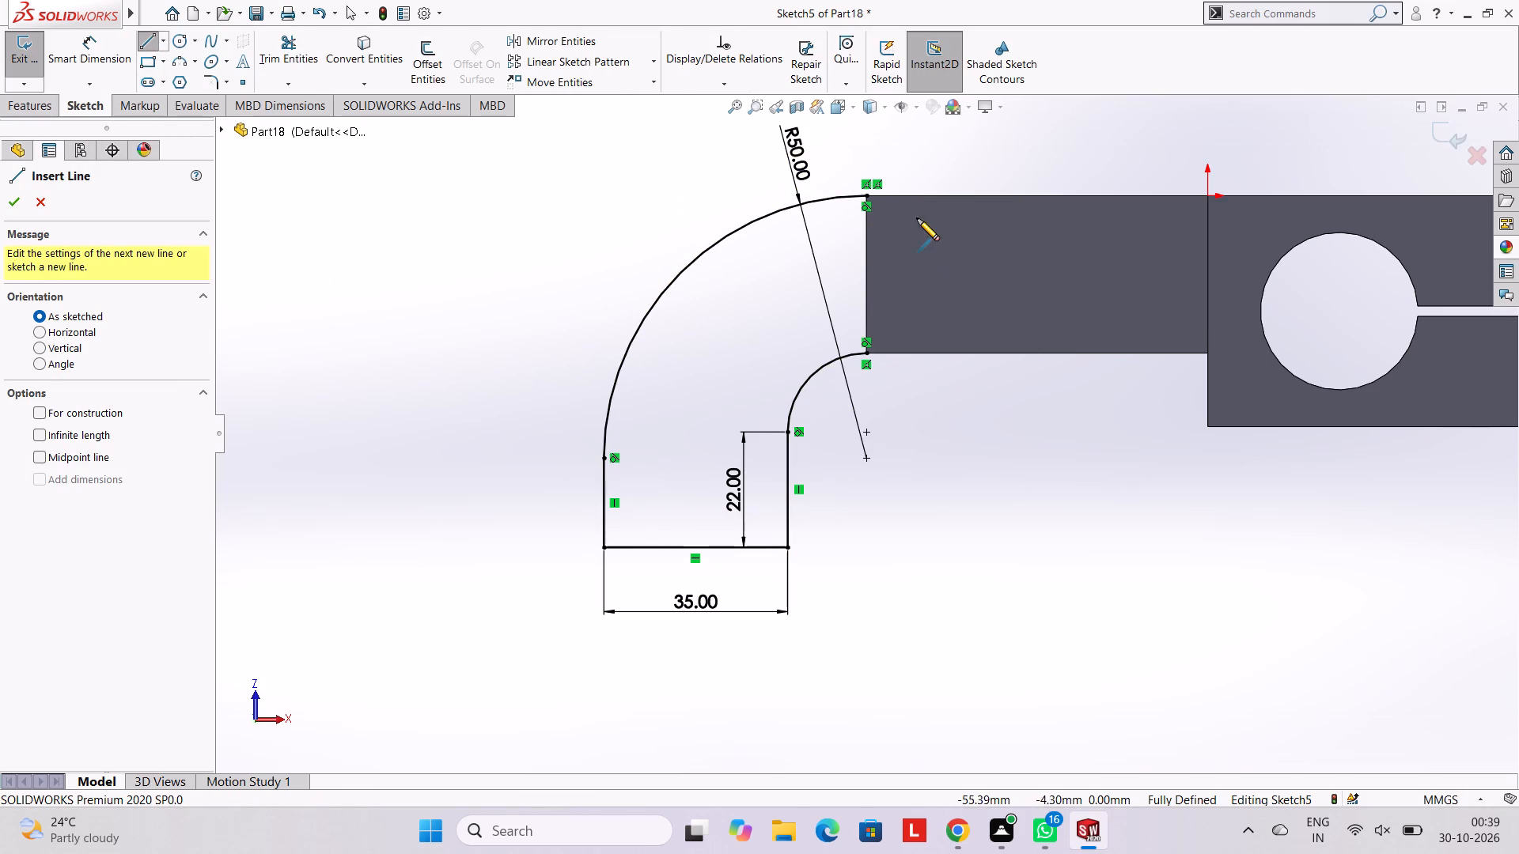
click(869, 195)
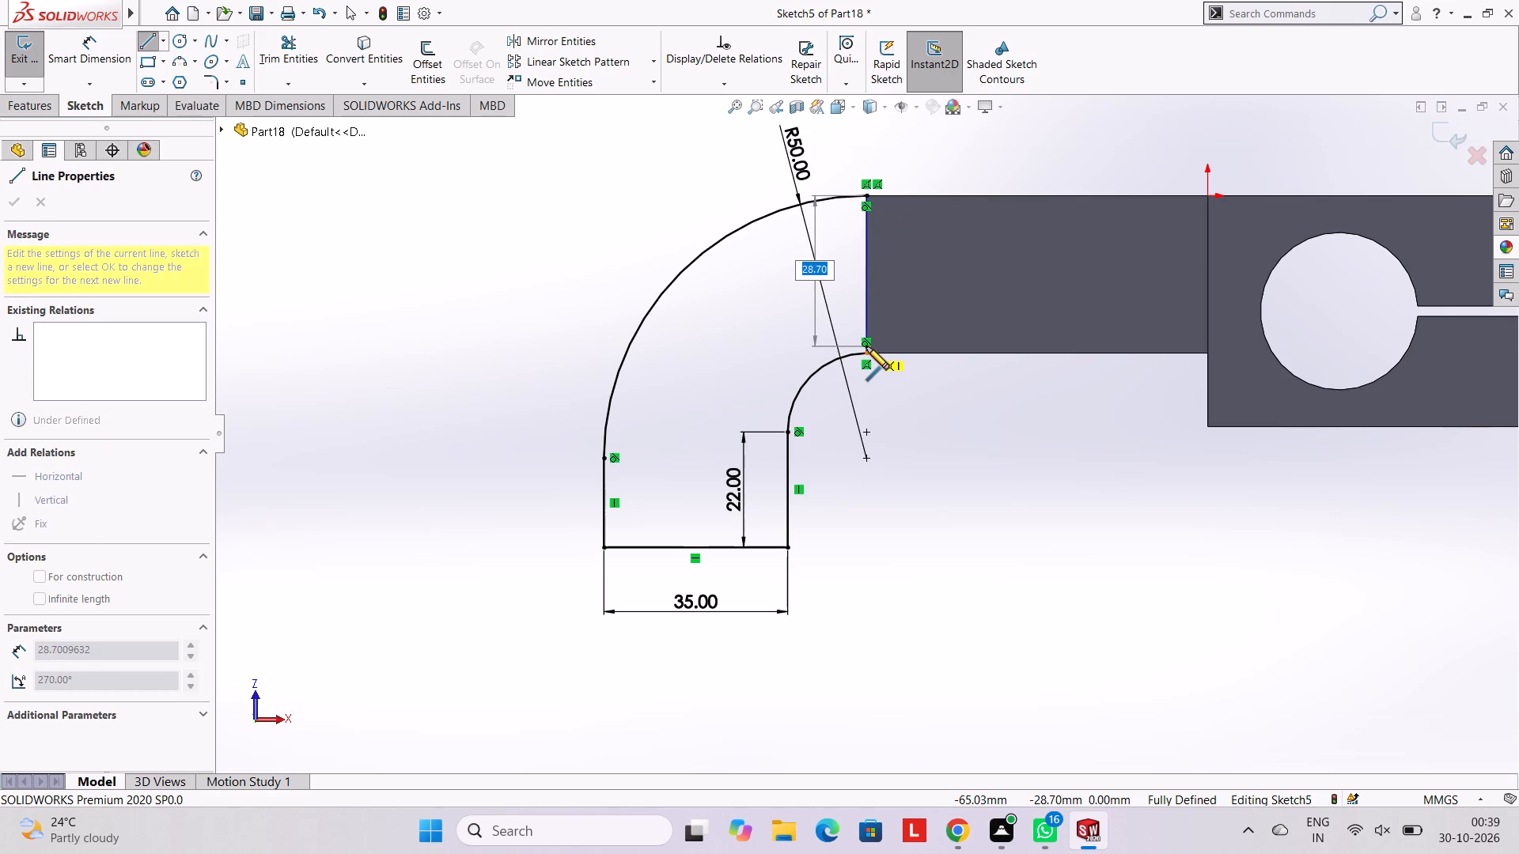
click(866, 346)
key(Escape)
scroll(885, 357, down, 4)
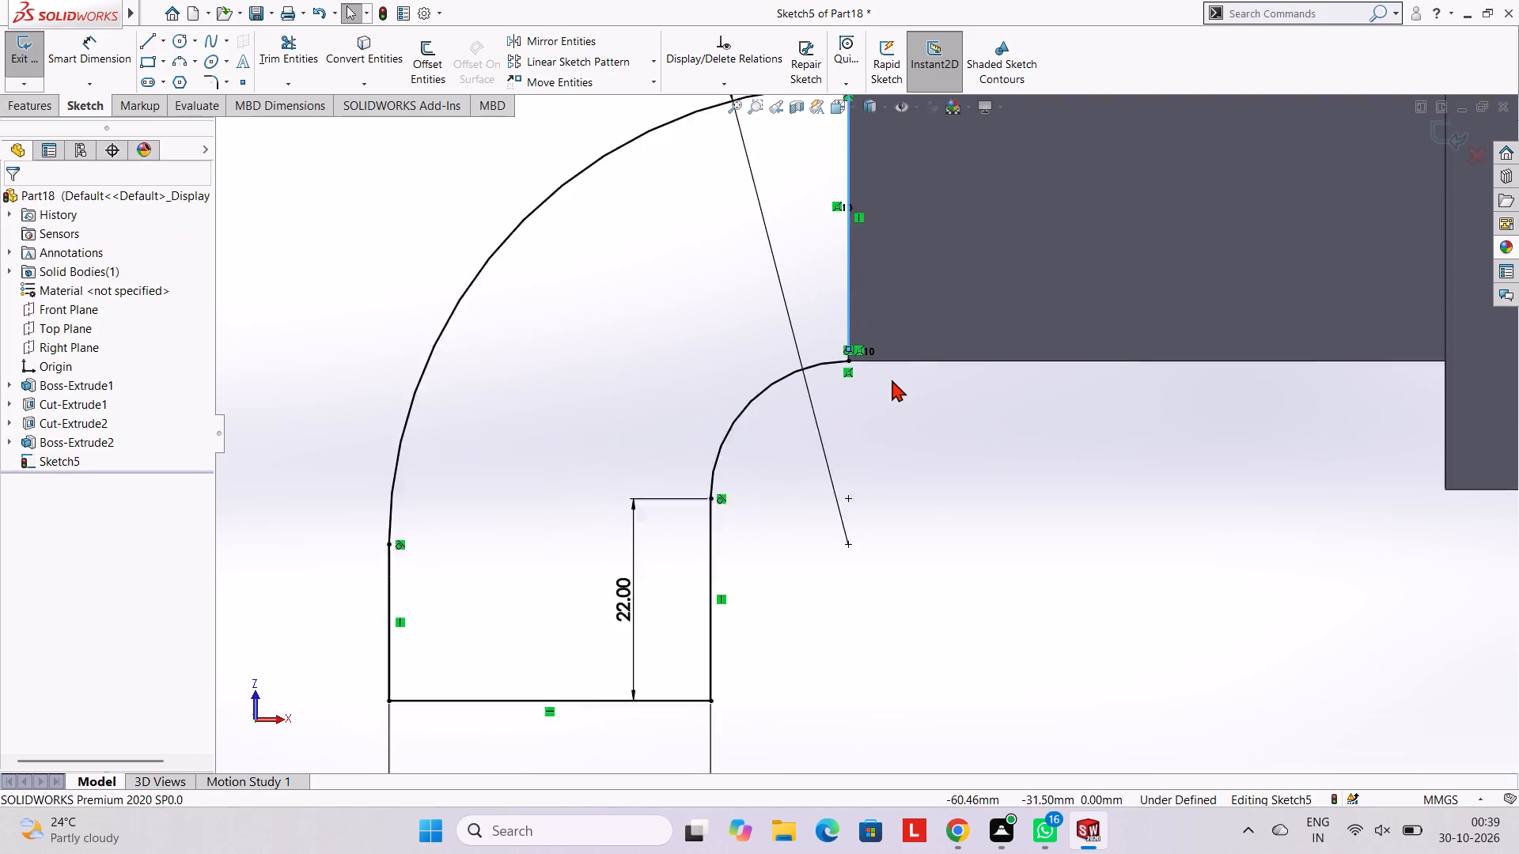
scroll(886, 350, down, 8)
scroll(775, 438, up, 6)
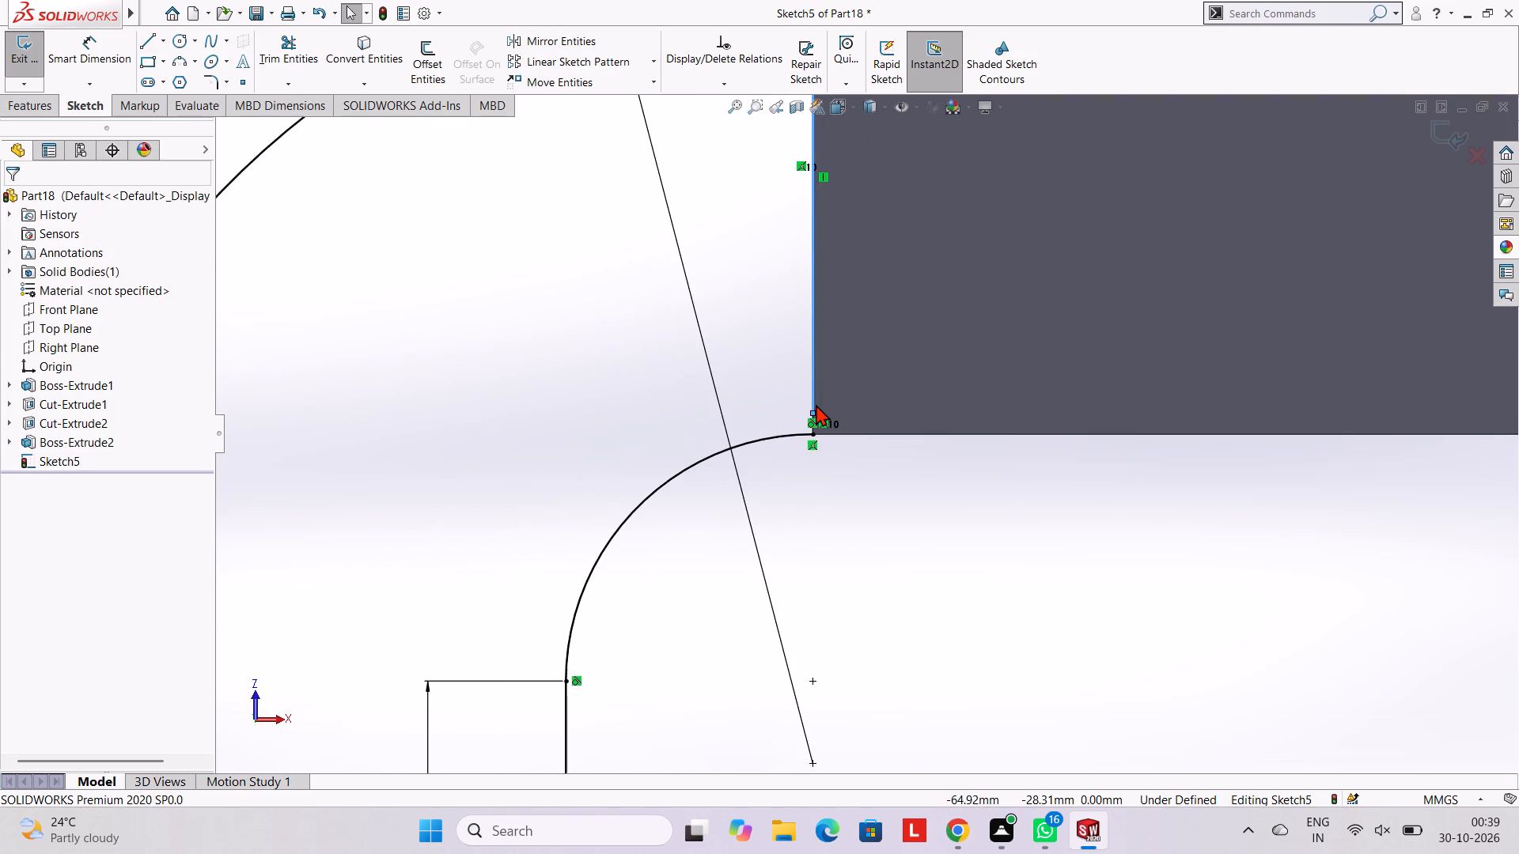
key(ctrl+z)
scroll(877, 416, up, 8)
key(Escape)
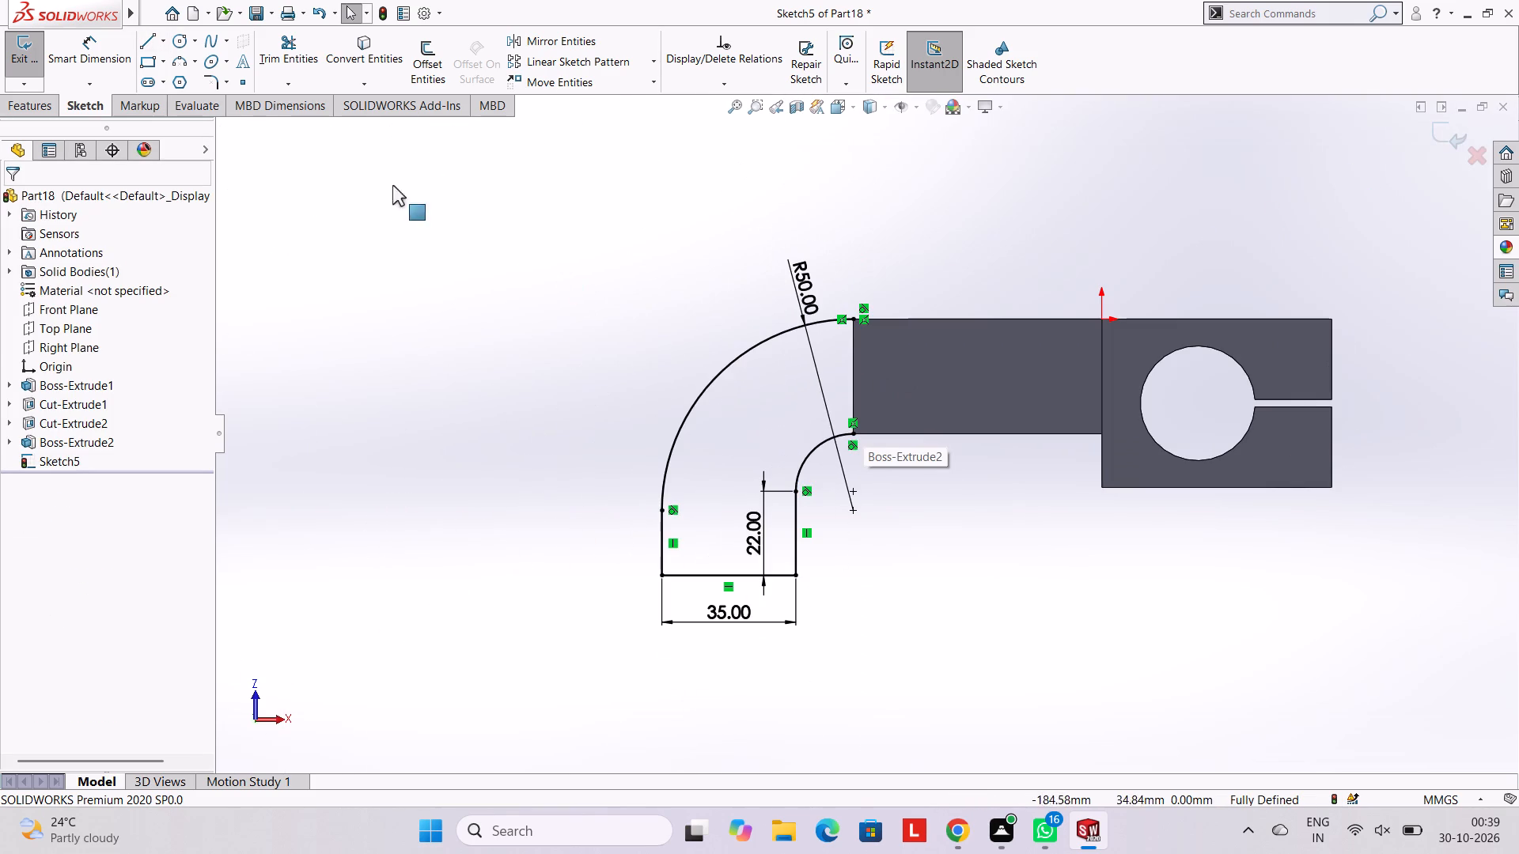
Close the profile with a vertical line along the arm's end face, joining the R50 arc's end to the inner arc's end.
click(153, 39)
scroll(714, 221, down, 2)
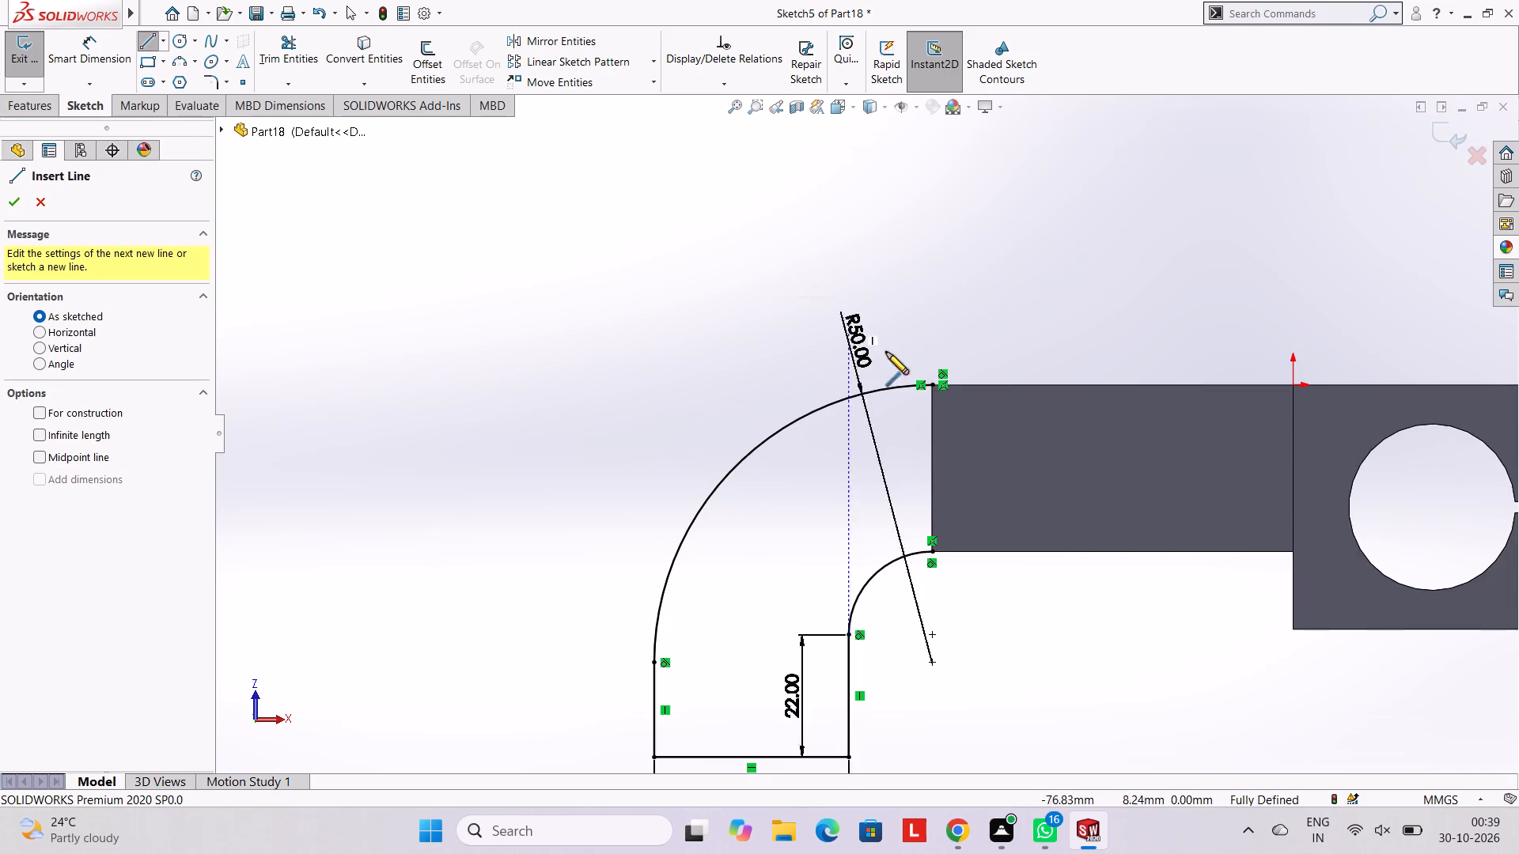
click(934, 384)
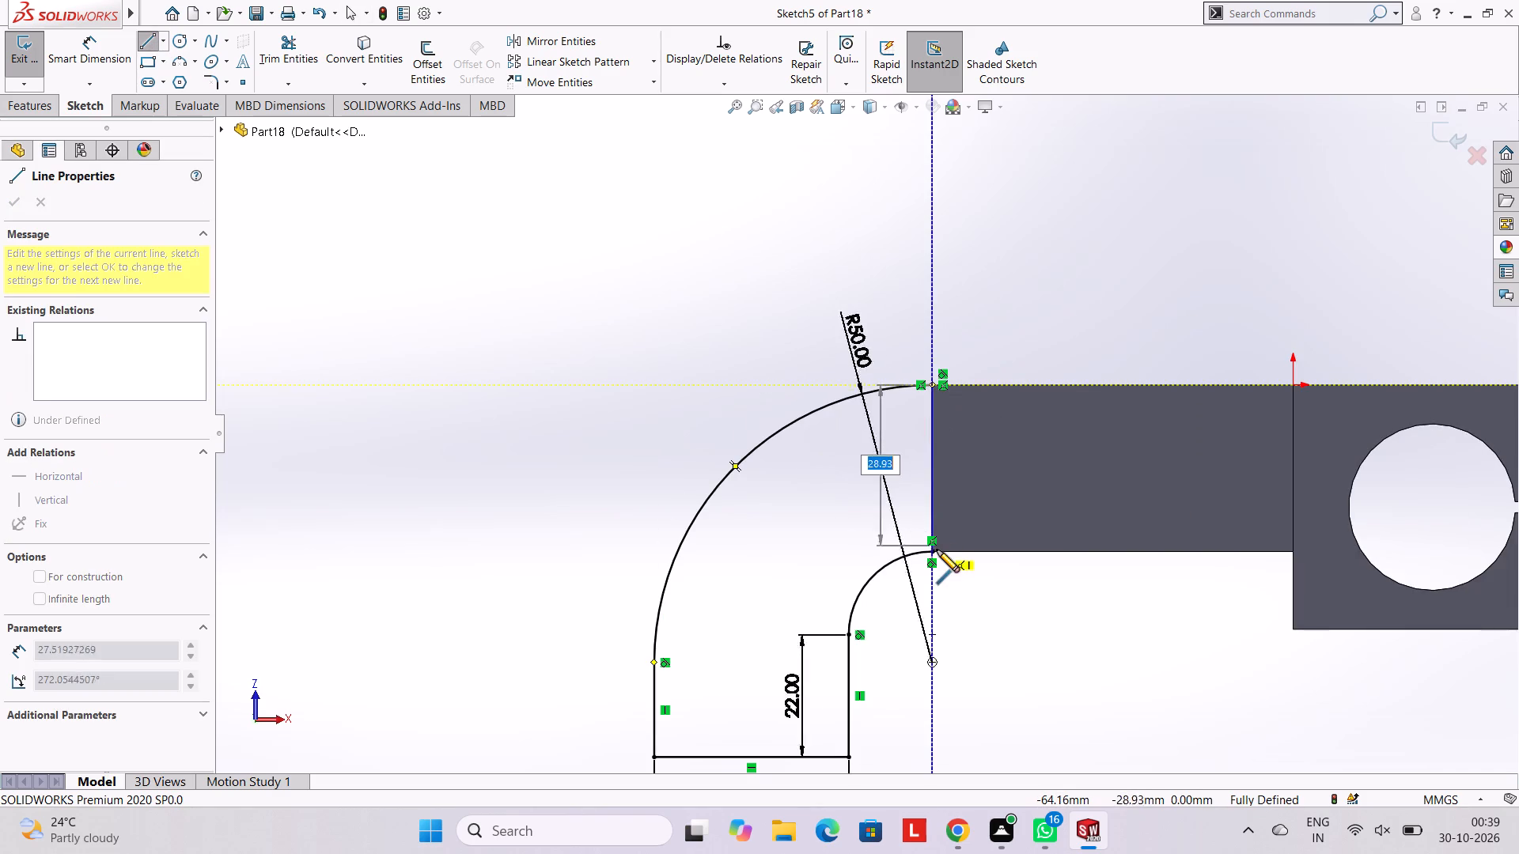
click(933, 551)
key(Escape)
key(Escape)
key(Escape)
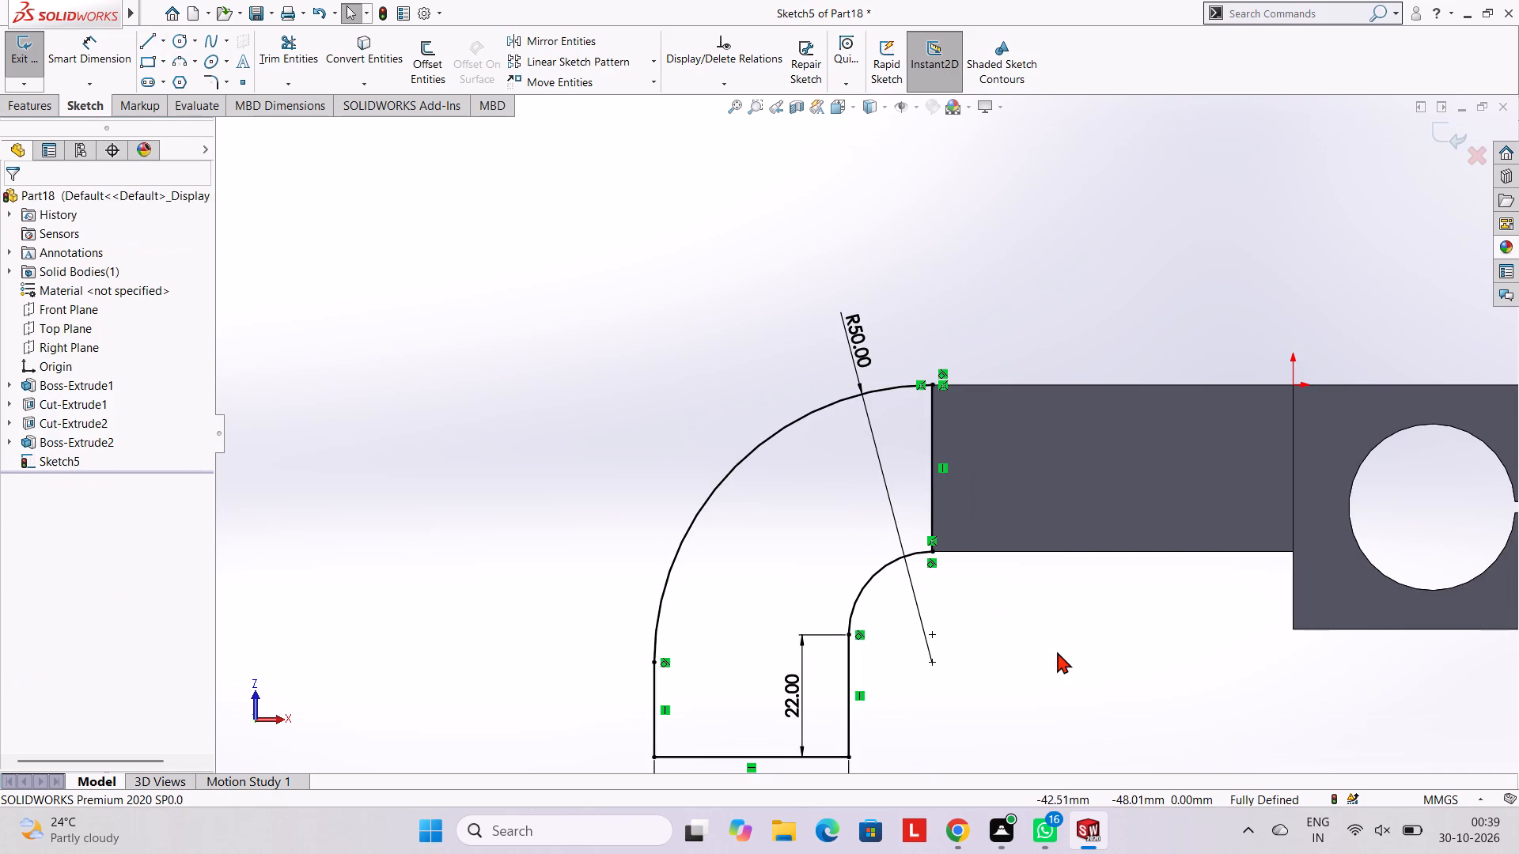
key(Escape)
key(Escape)
Extrude the closed bend profile 18 mm in the reversed direction, into the arm's thickness, merged with the body.
click(40, 108)
click(30, 40)
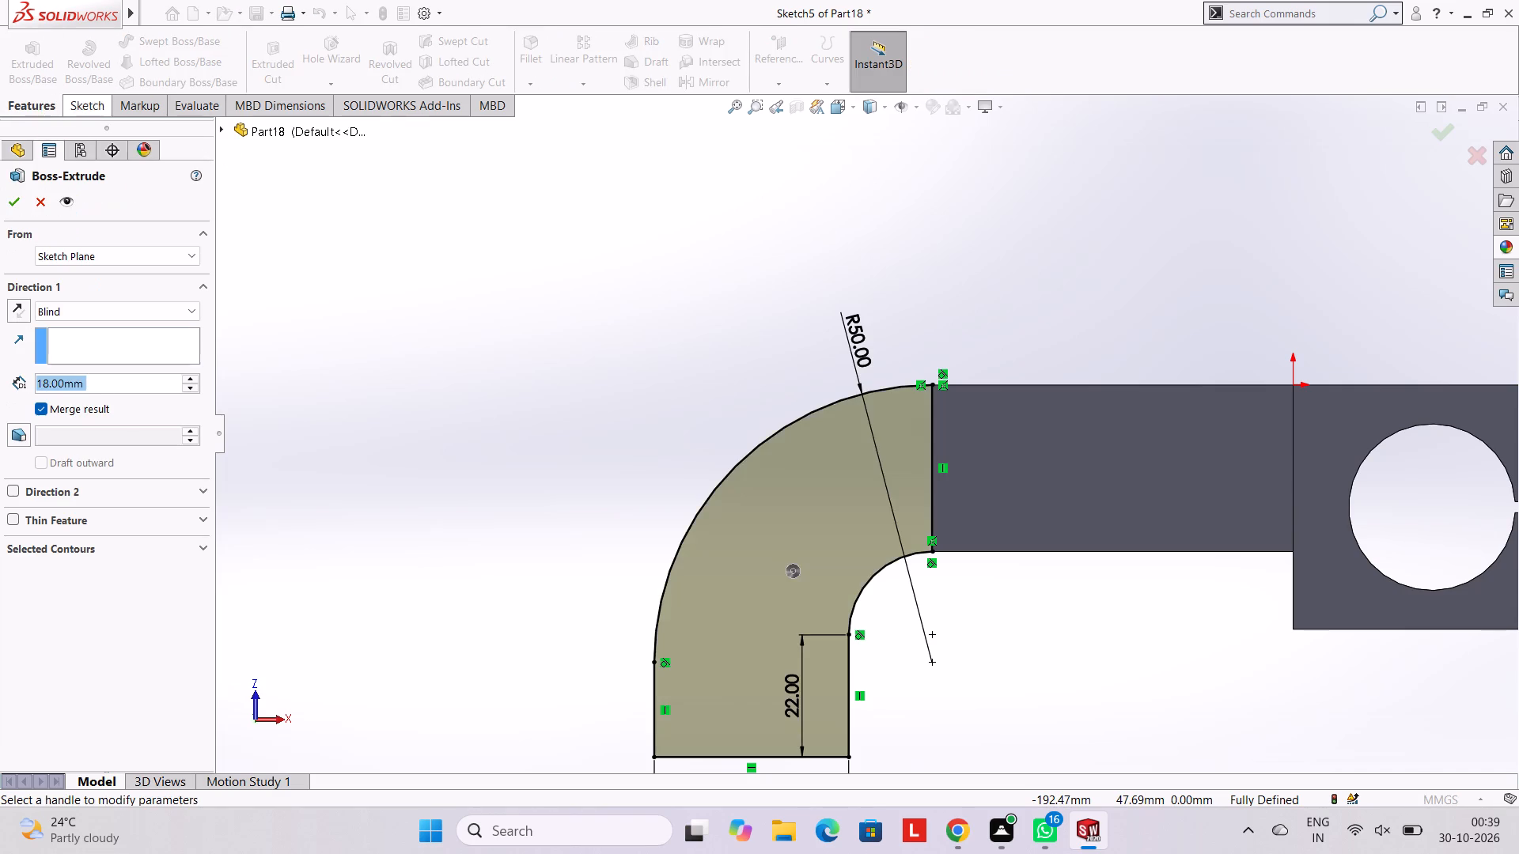
middle_drag(694, 392, 781, 462)
click(9, 316)
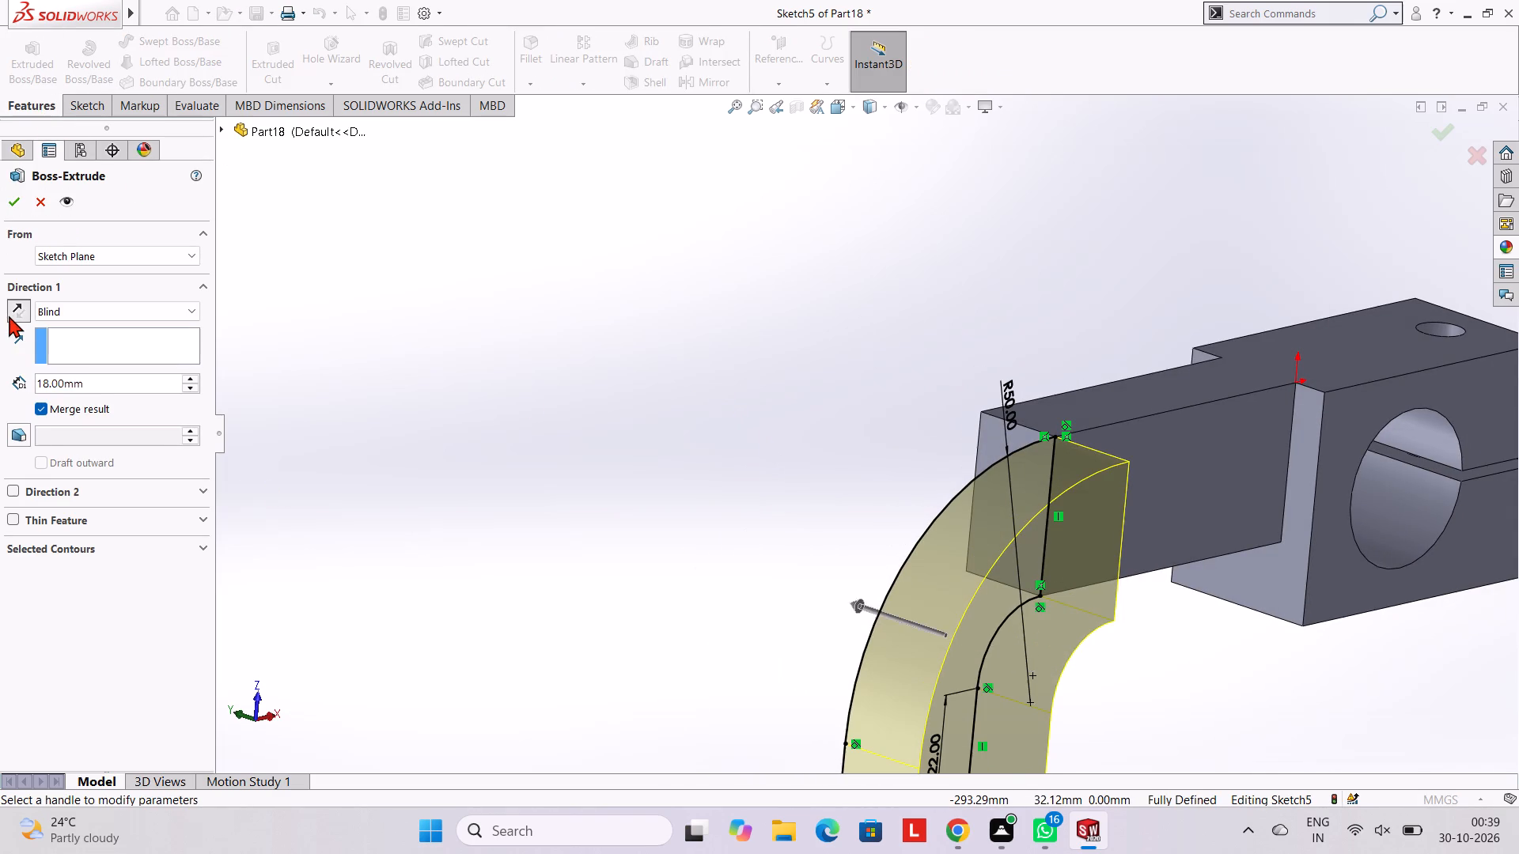
click(9, 200)
click(579, 243)
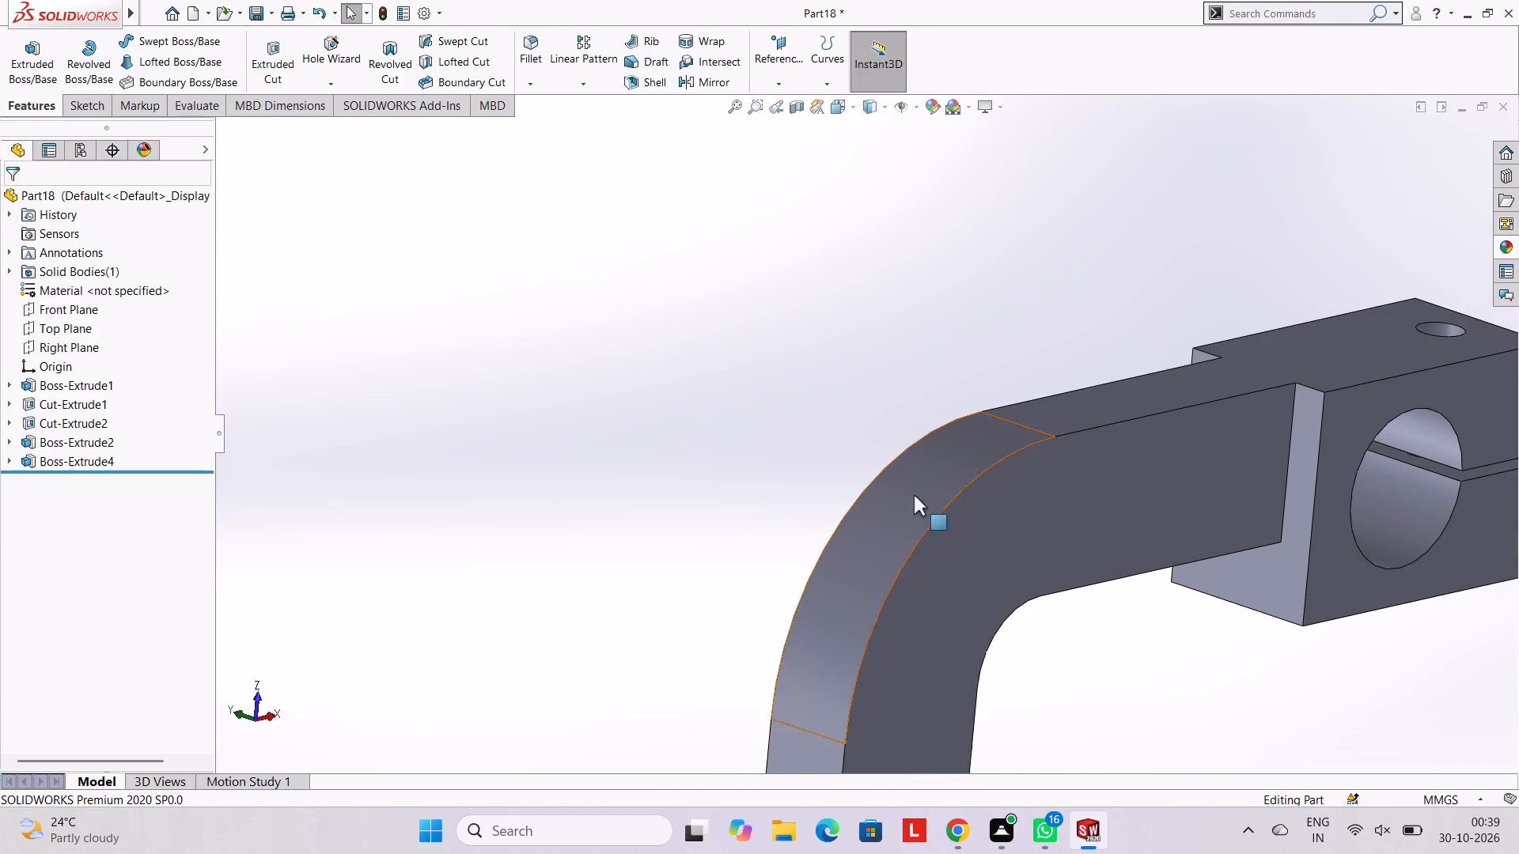
Inspect the curved arm end and its alignment with the straight arm from the side and from above.
scroll(926, 501, up, 2)
middle_drag(892, 477, 834, 507)
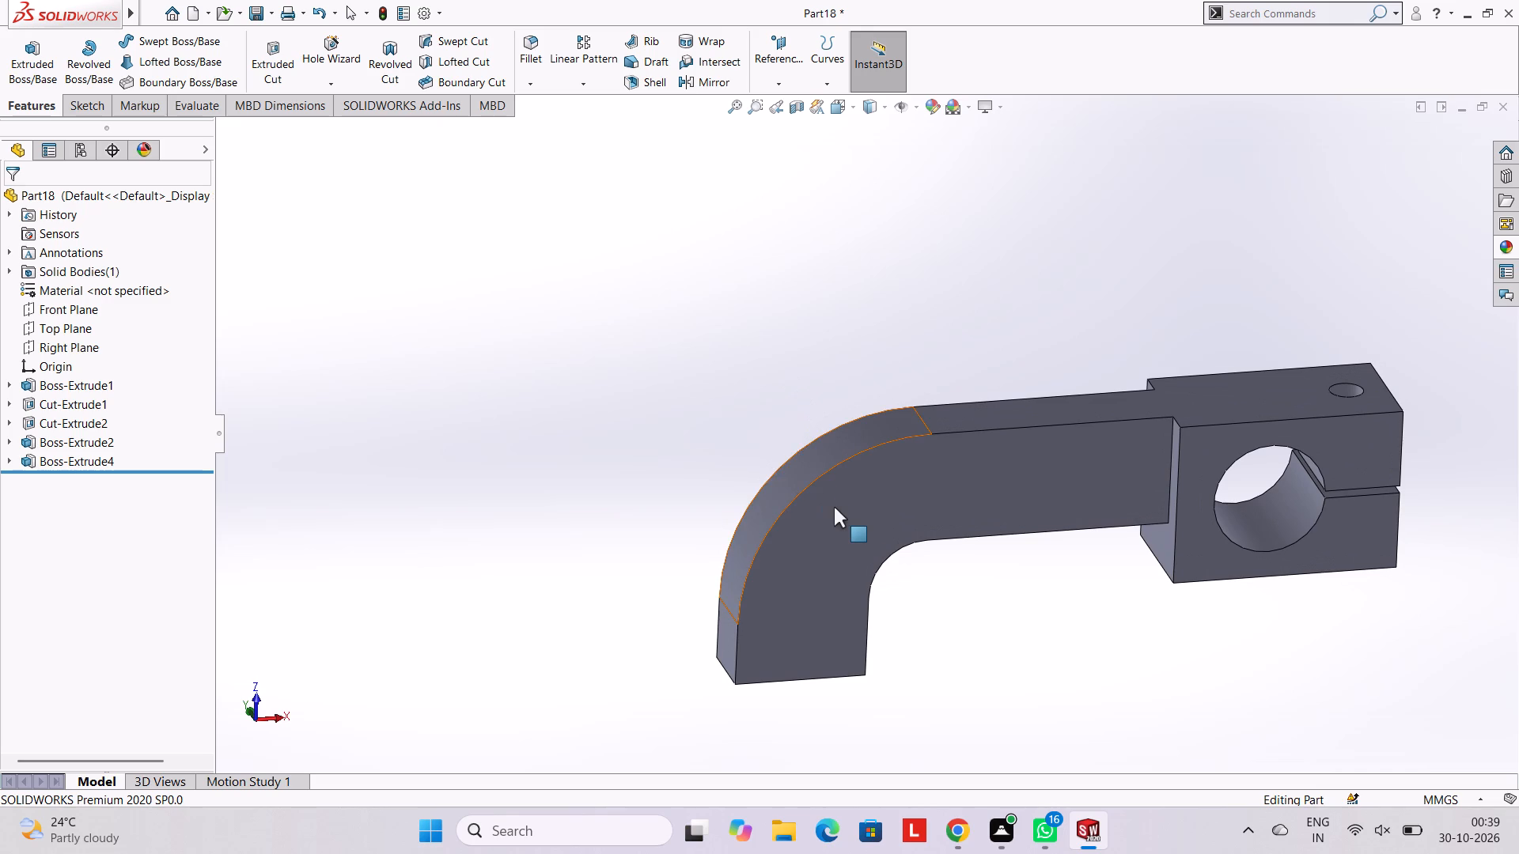
middle_drag(1051, 617, 1062, 600)
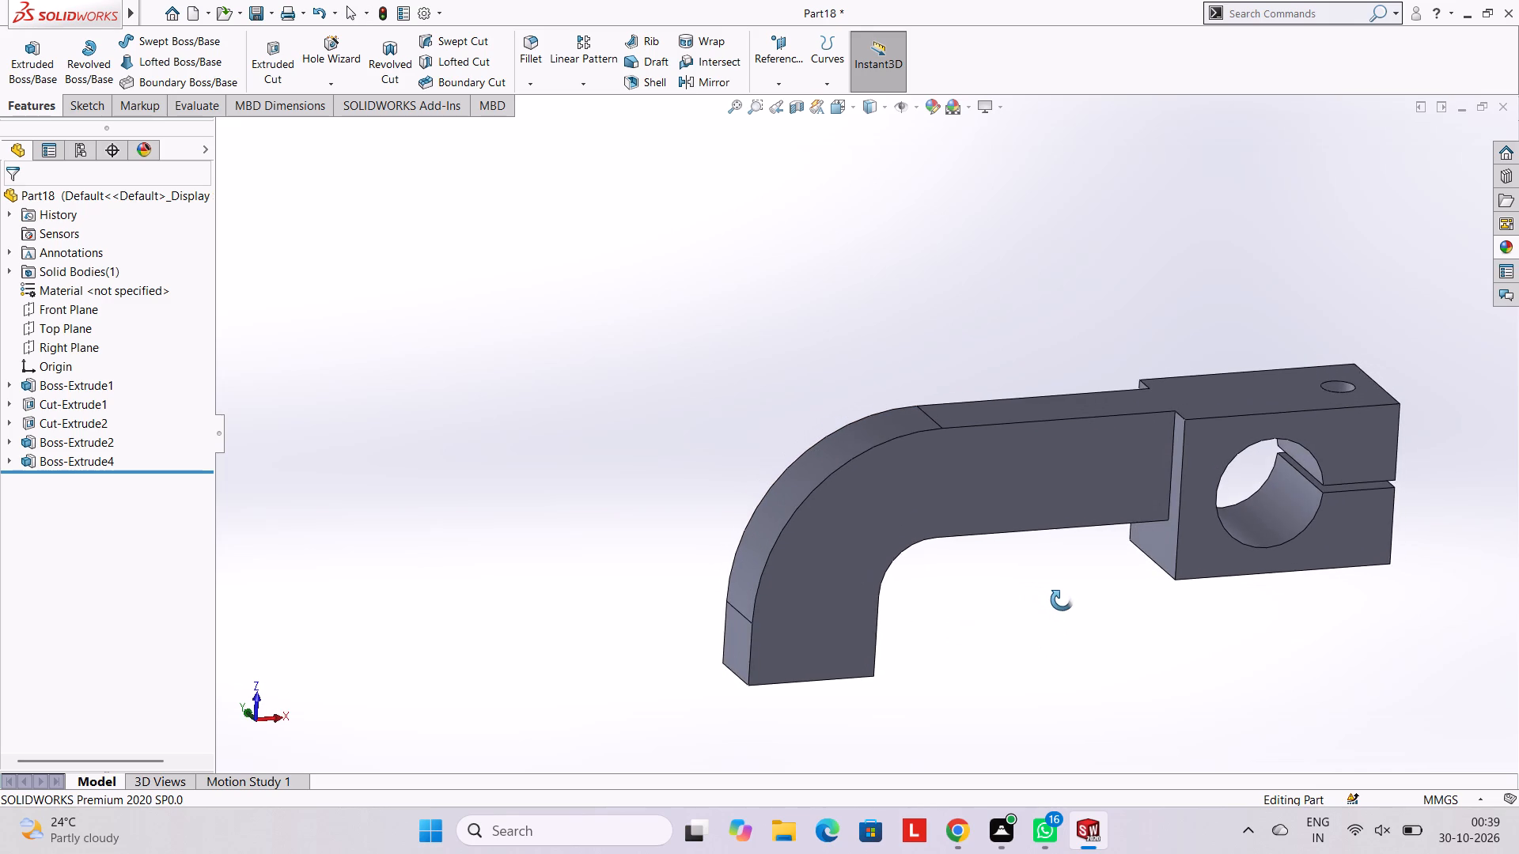
middle_drag(1062, 600, 1066, 612)
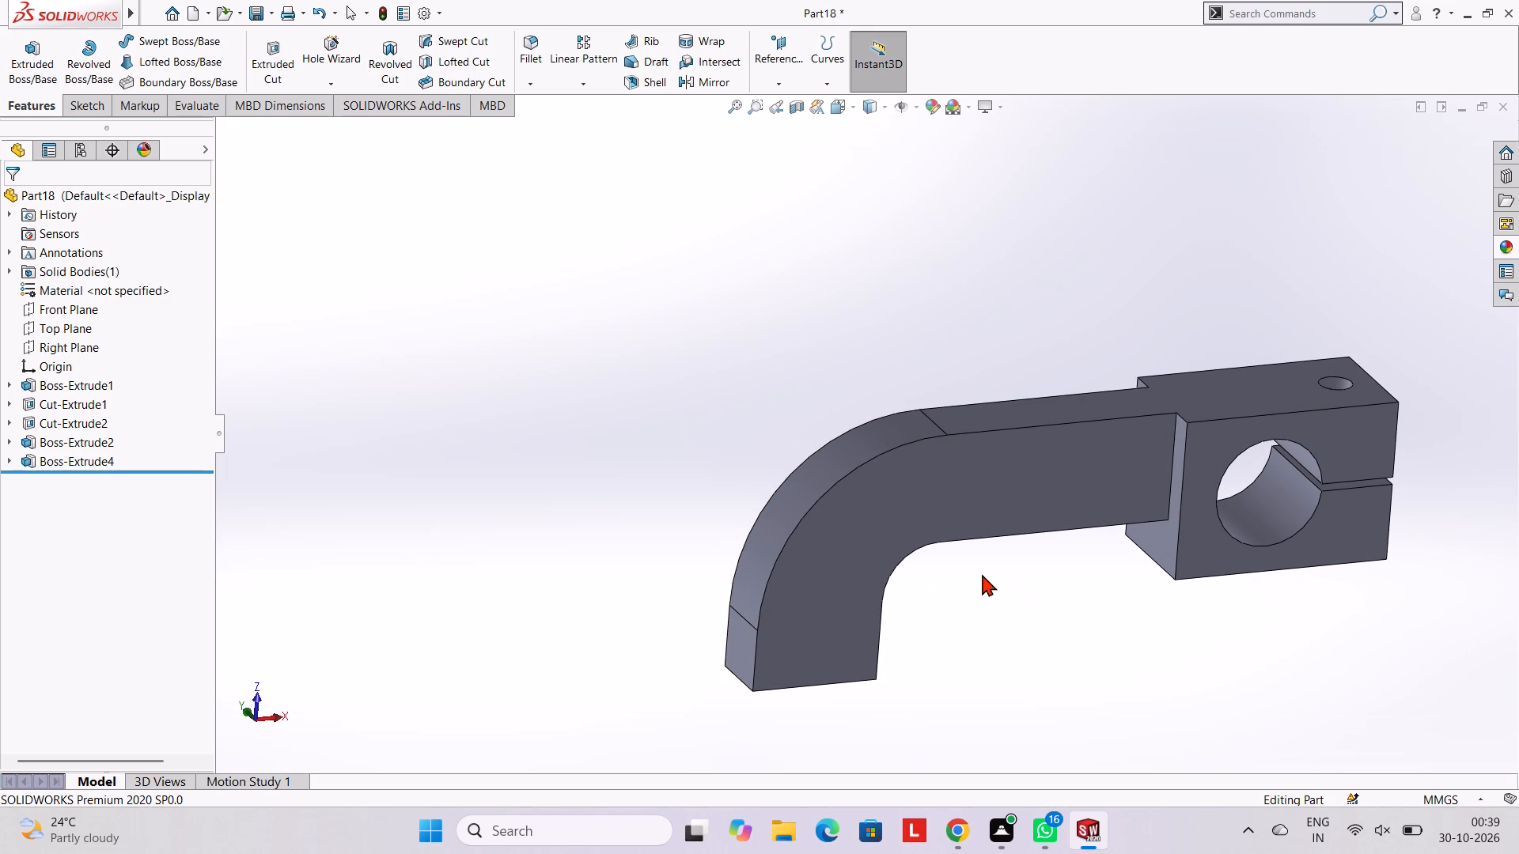
middle_drag(1076, 375, 1078, 384)
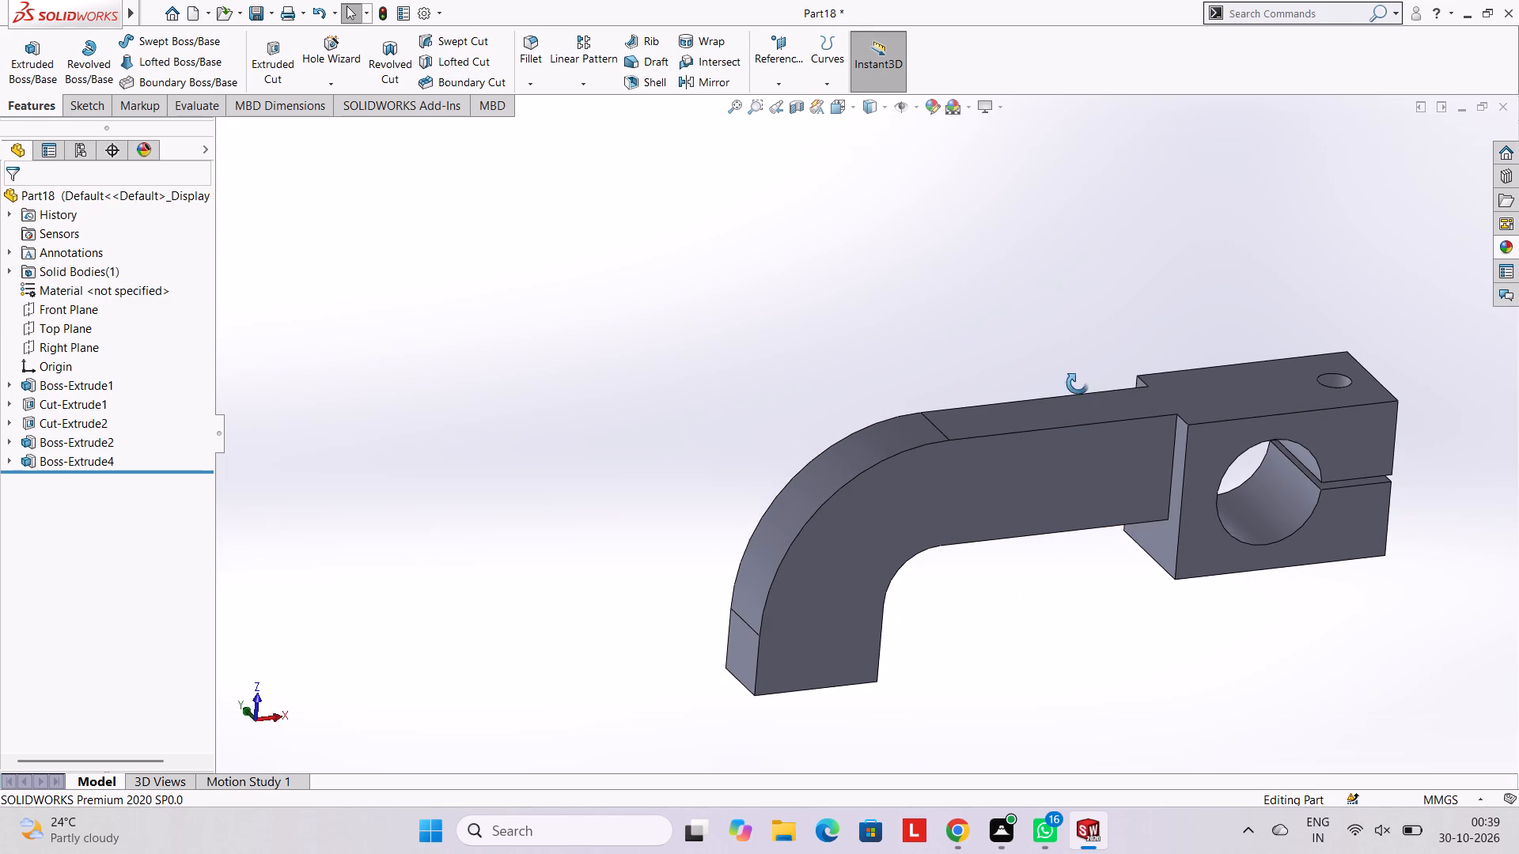
middle_drag(1078, 384, 1103, 433)
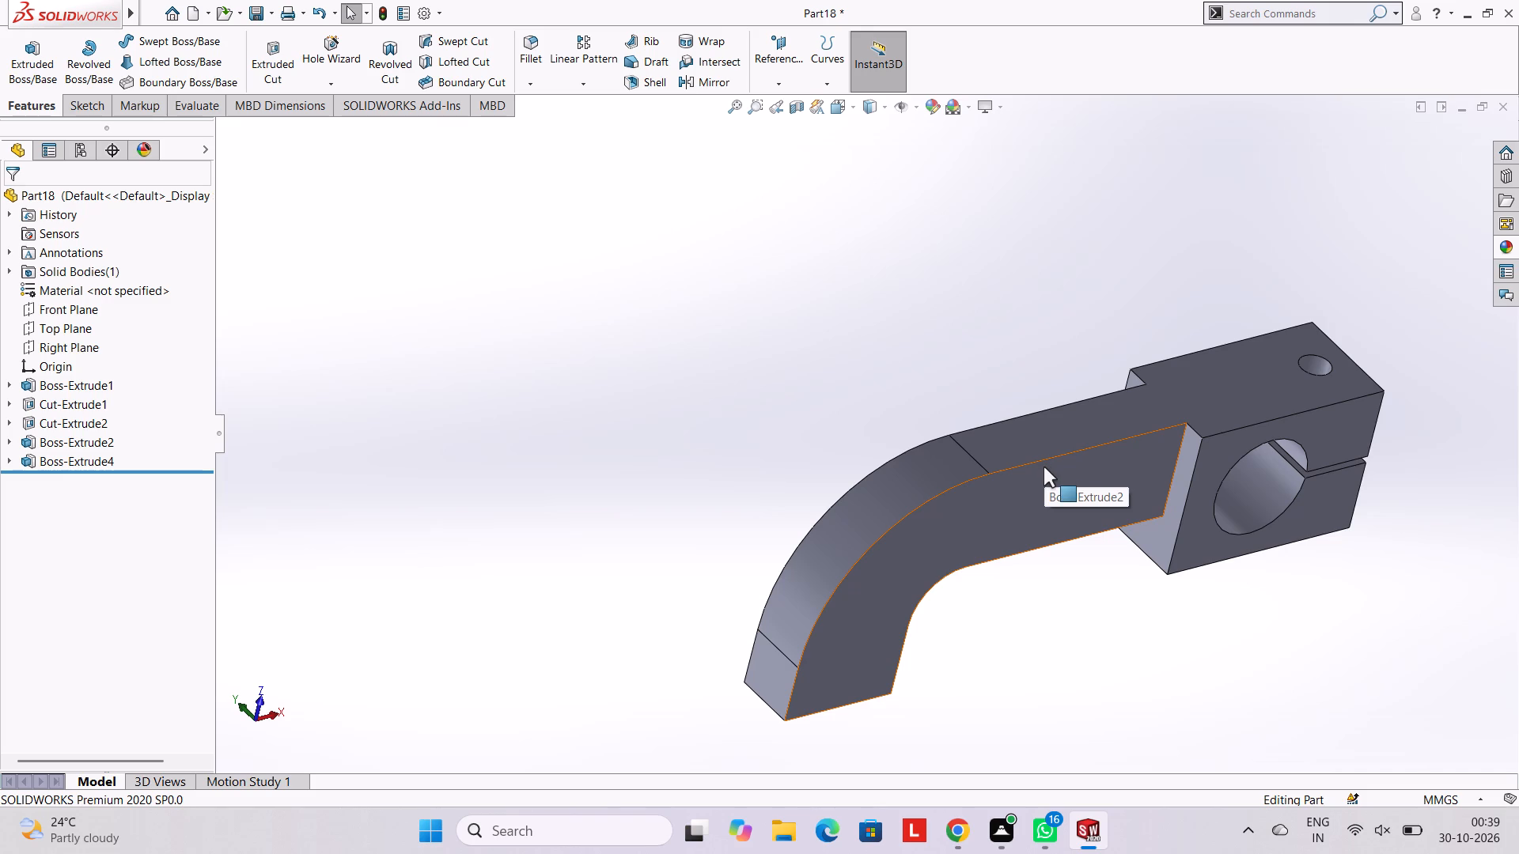
middle_drag(1196, 354, 1162, 558)
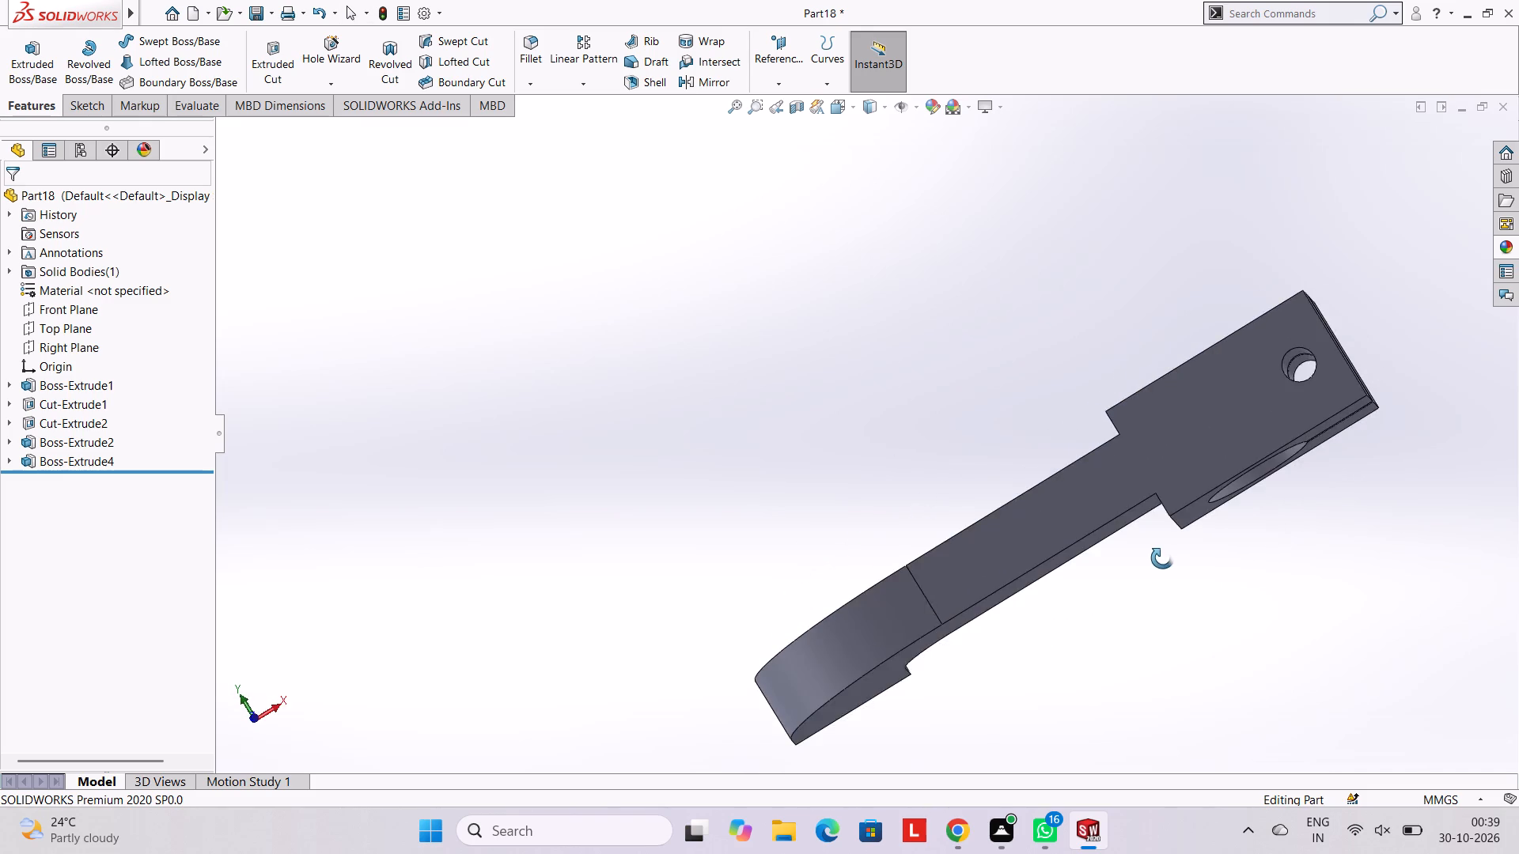
middle_drag(1162, 558, 1183, 569)
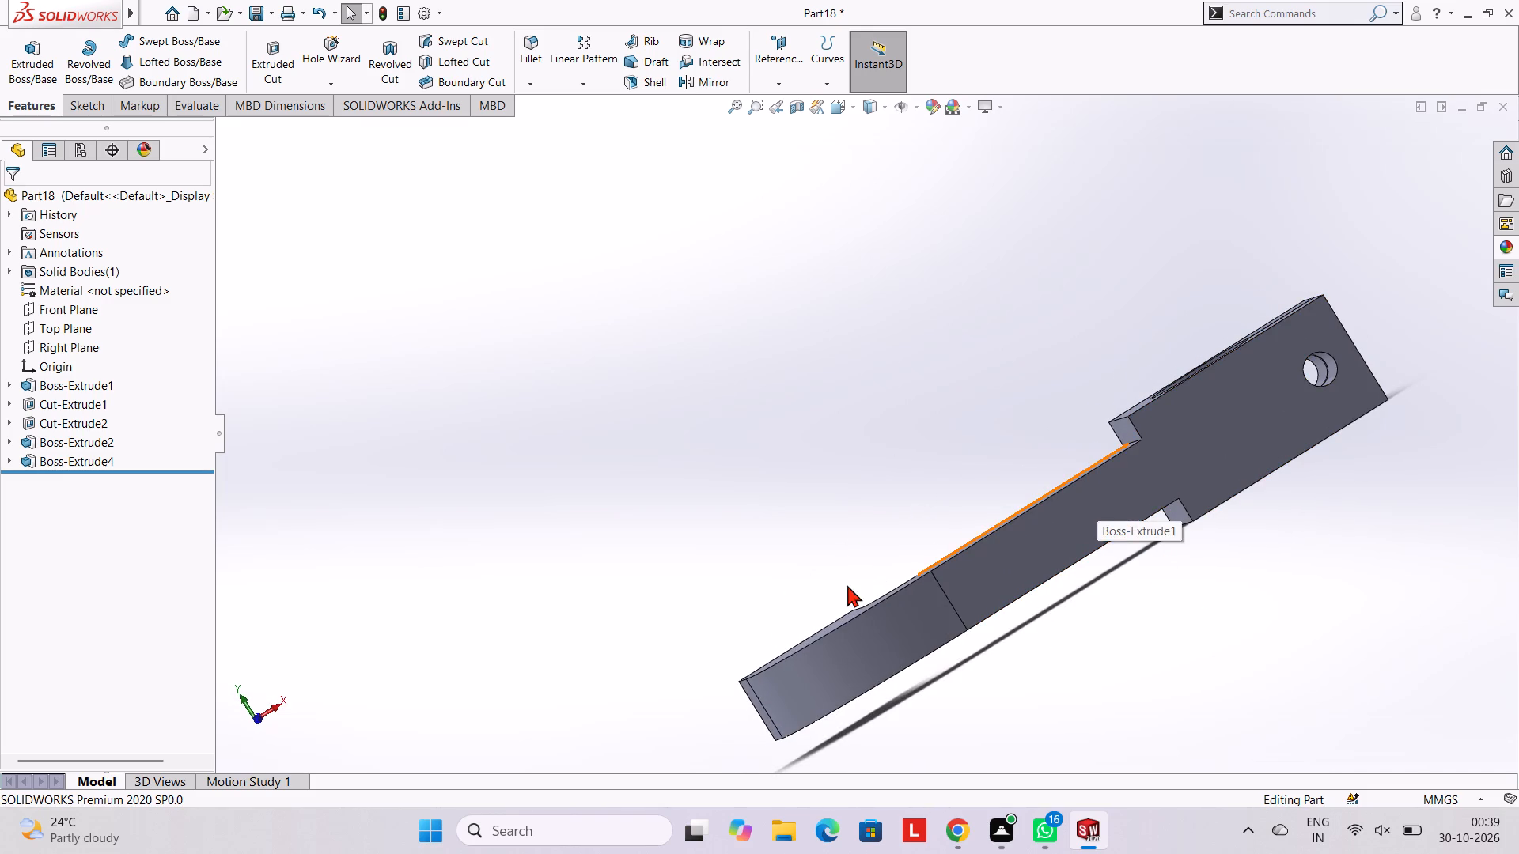
Start a sketch on the flat bottom face of the downturned arm end and view it face-on.
middle_drag(887, 618, 998, 473)
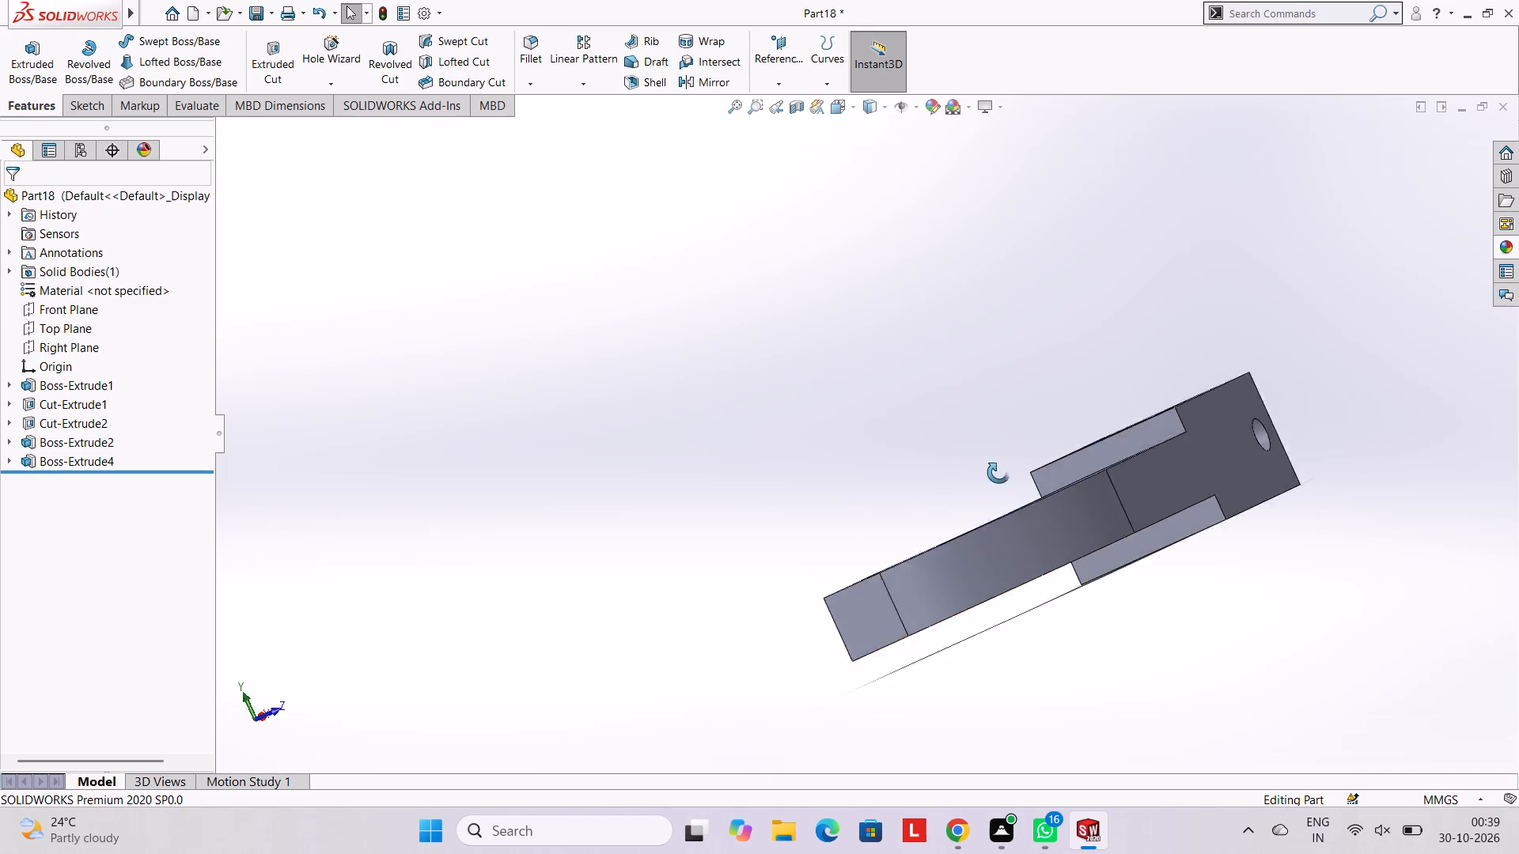
middle_drag(998, 473, 1146, 362)
click(1287, 472)
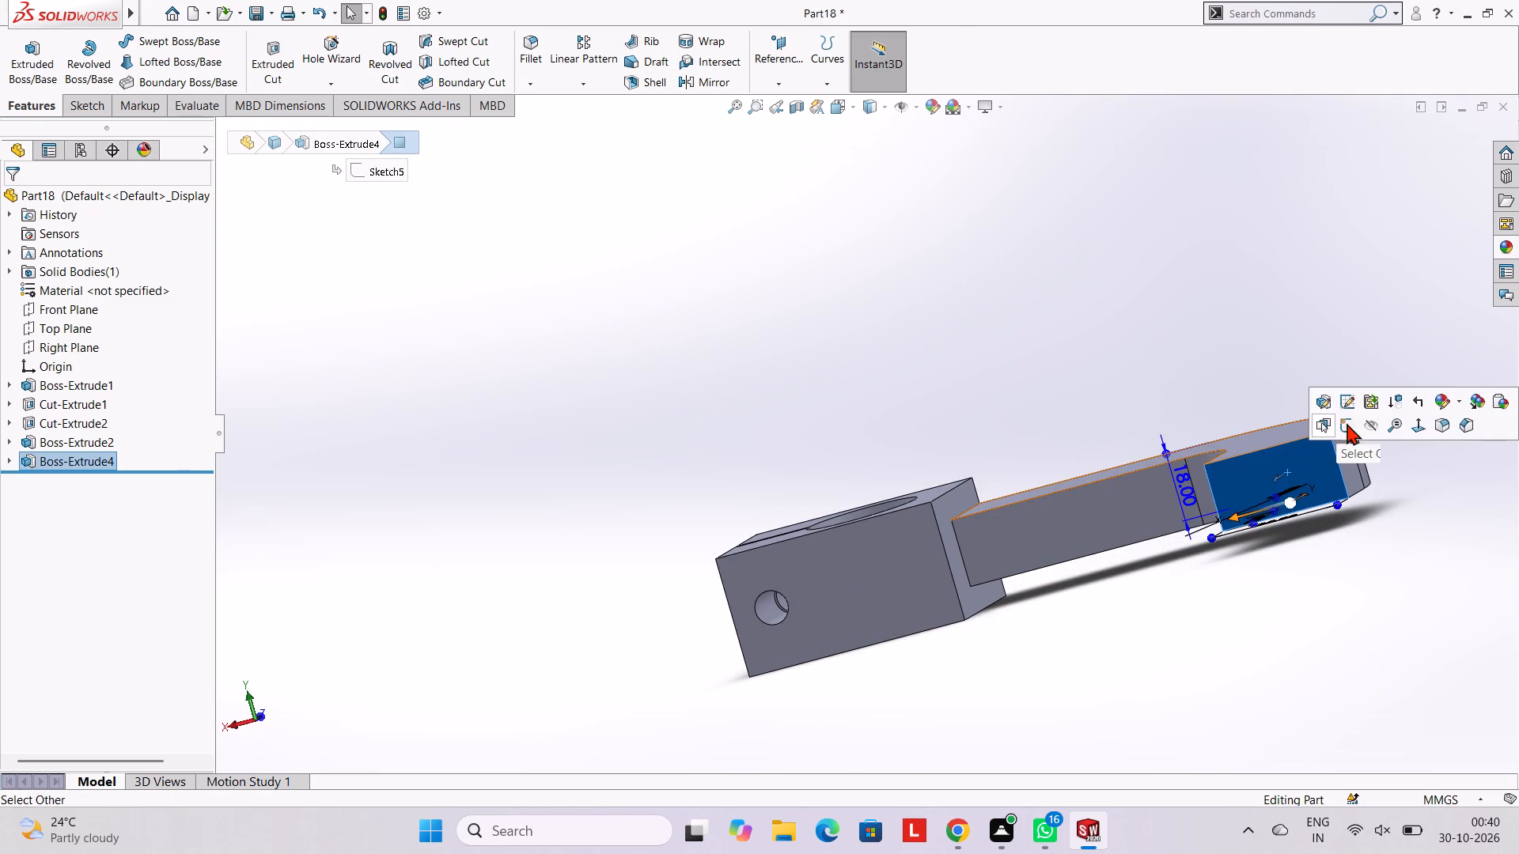
click(1347, 423)
key(ctrl+8)
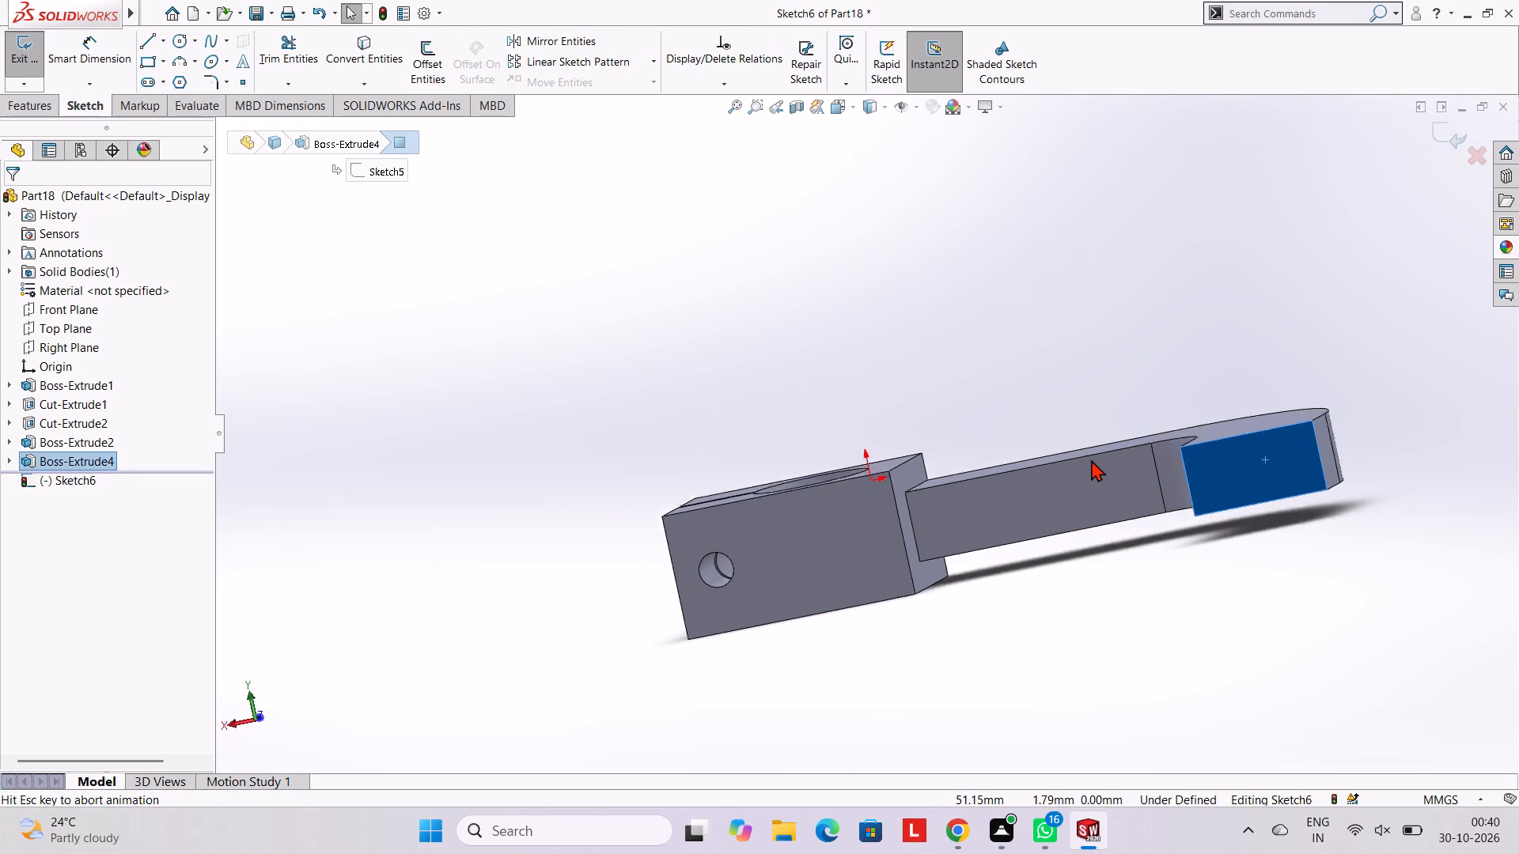
scroll(1122, 463, up, 2)
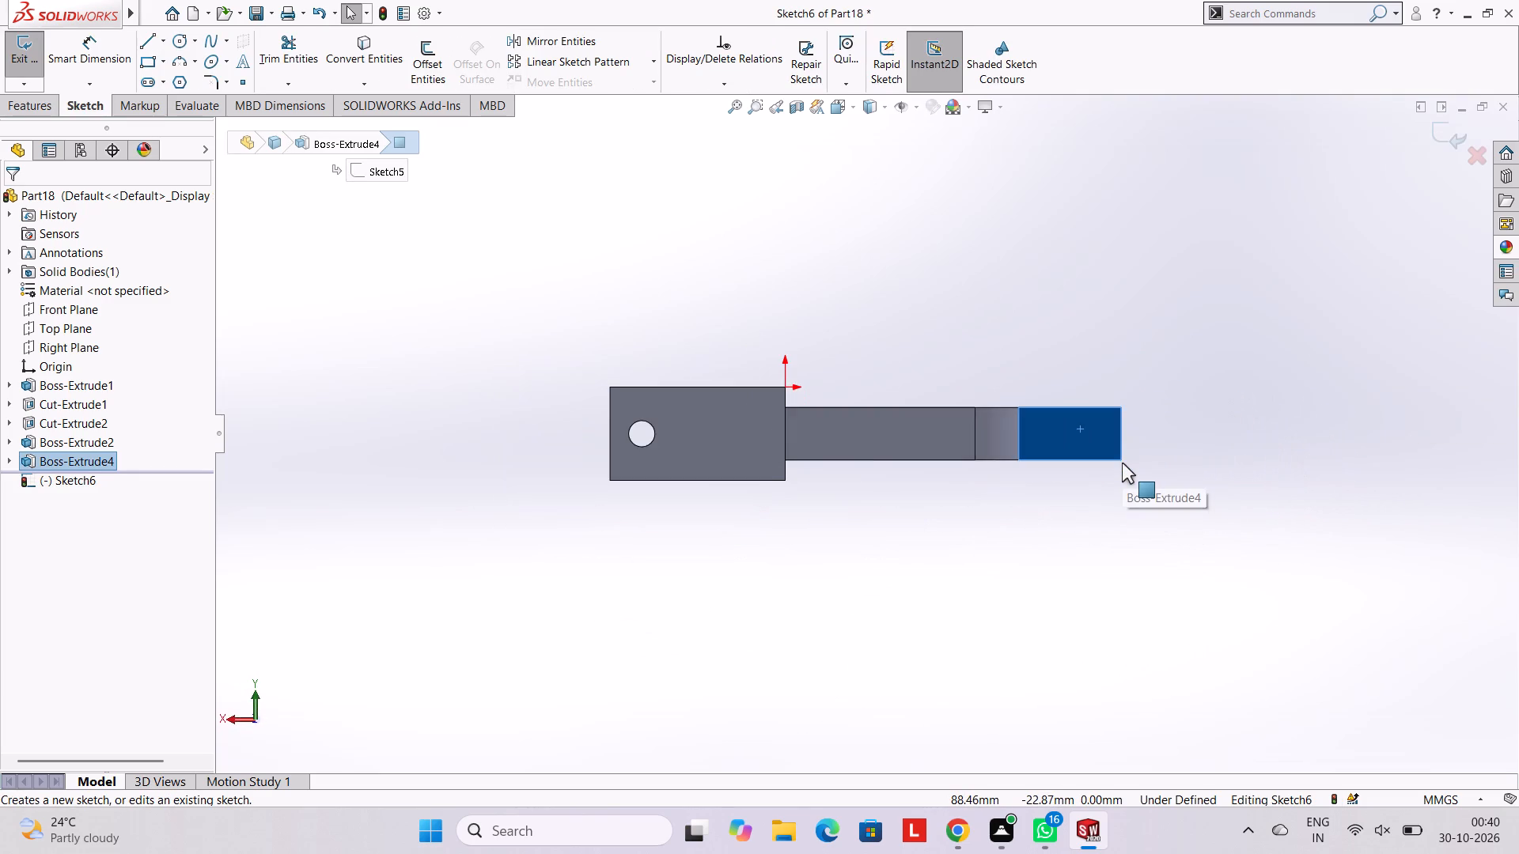
scroll(1122, 463, down, 1)
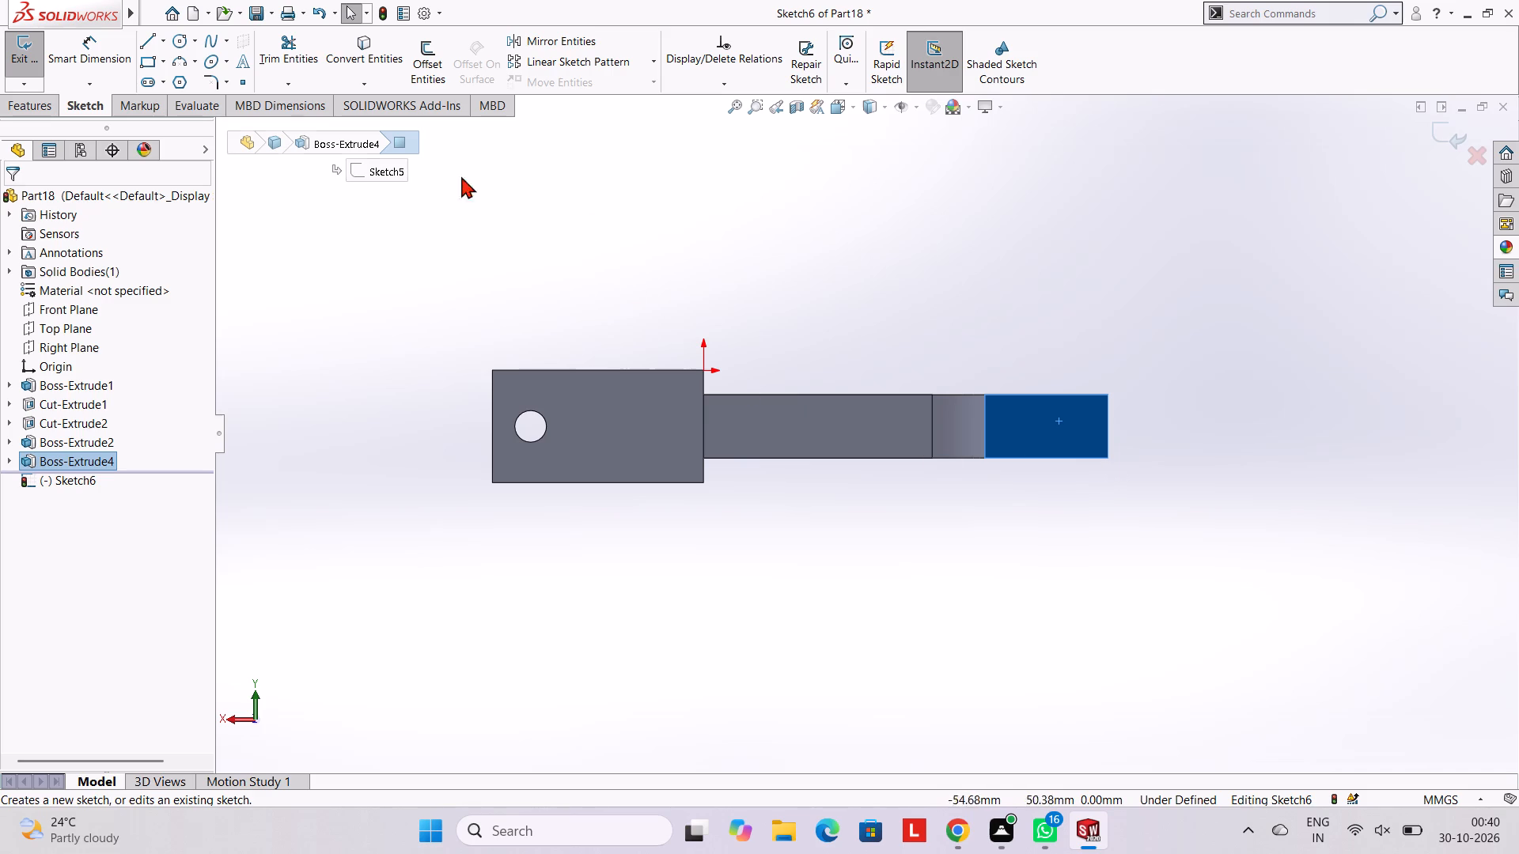
Draw a 30 mm vertical line upward from the midpoint of the end face's inner edge.
click(152, 34)
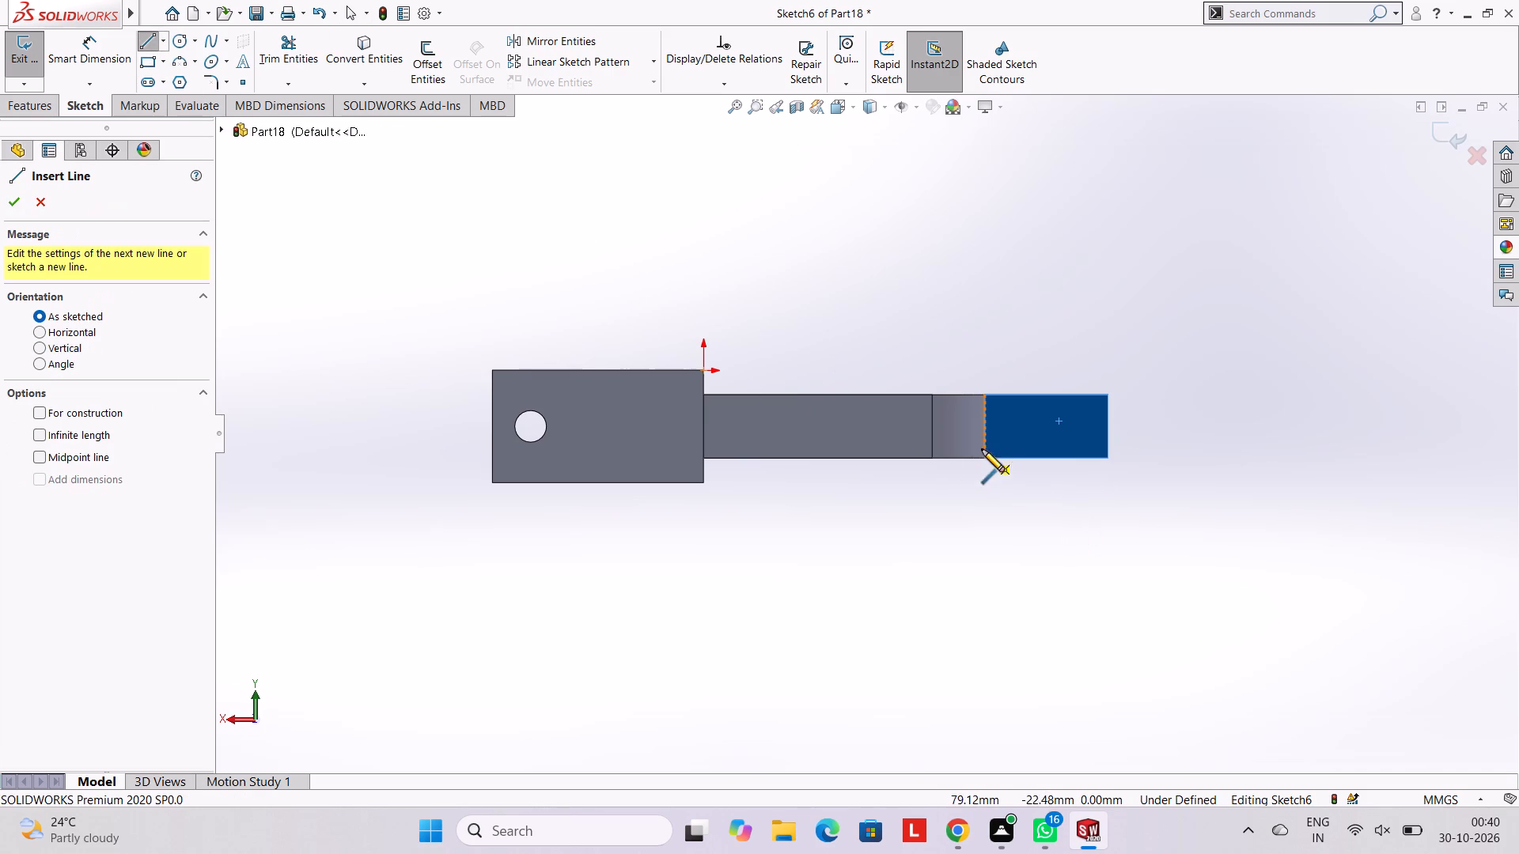
click(985, 425)
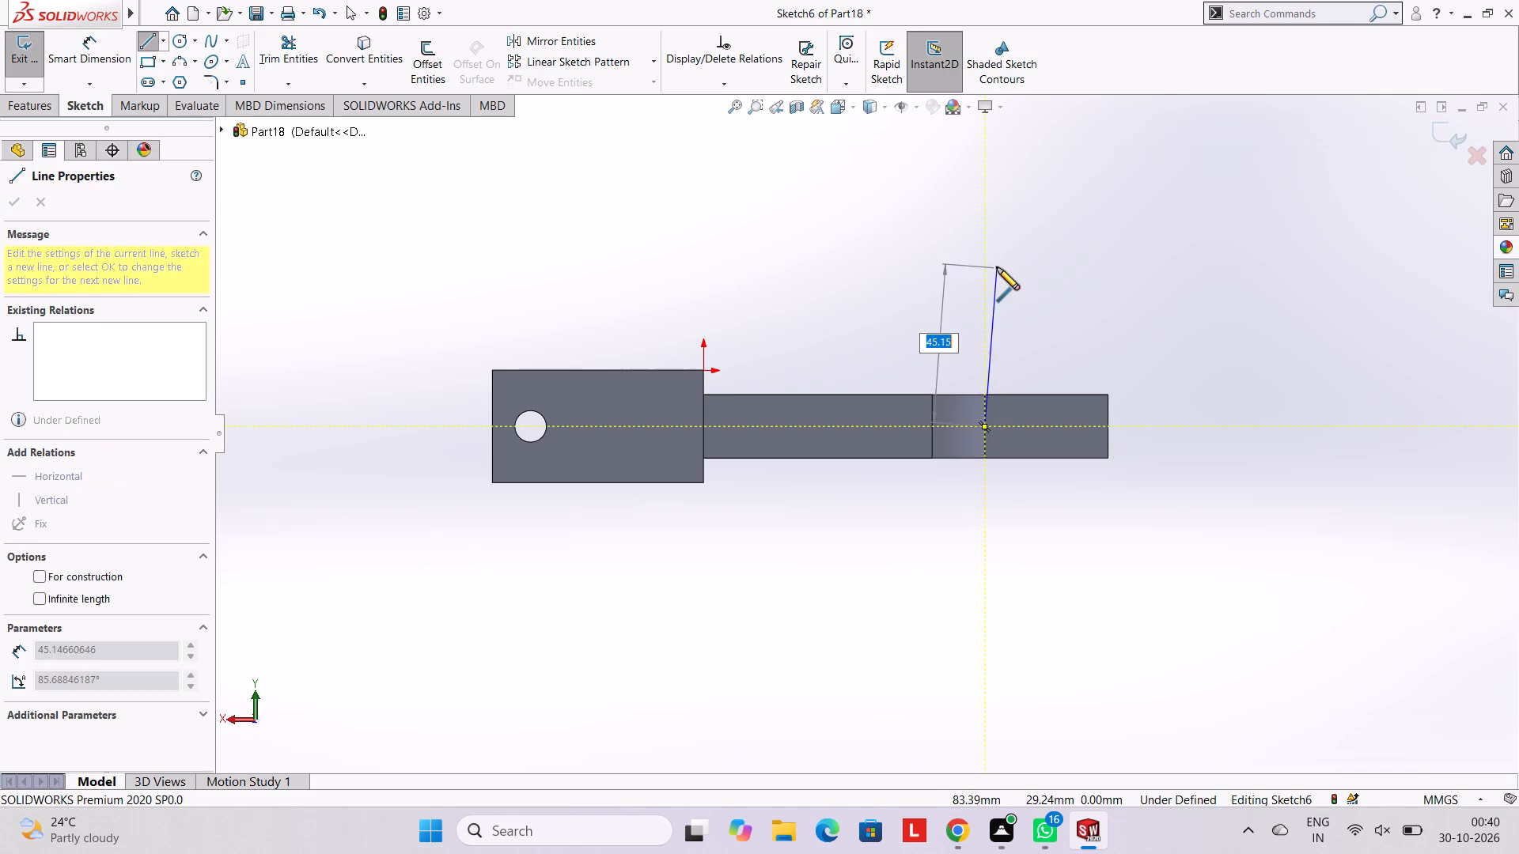
text(30)
key(Return)
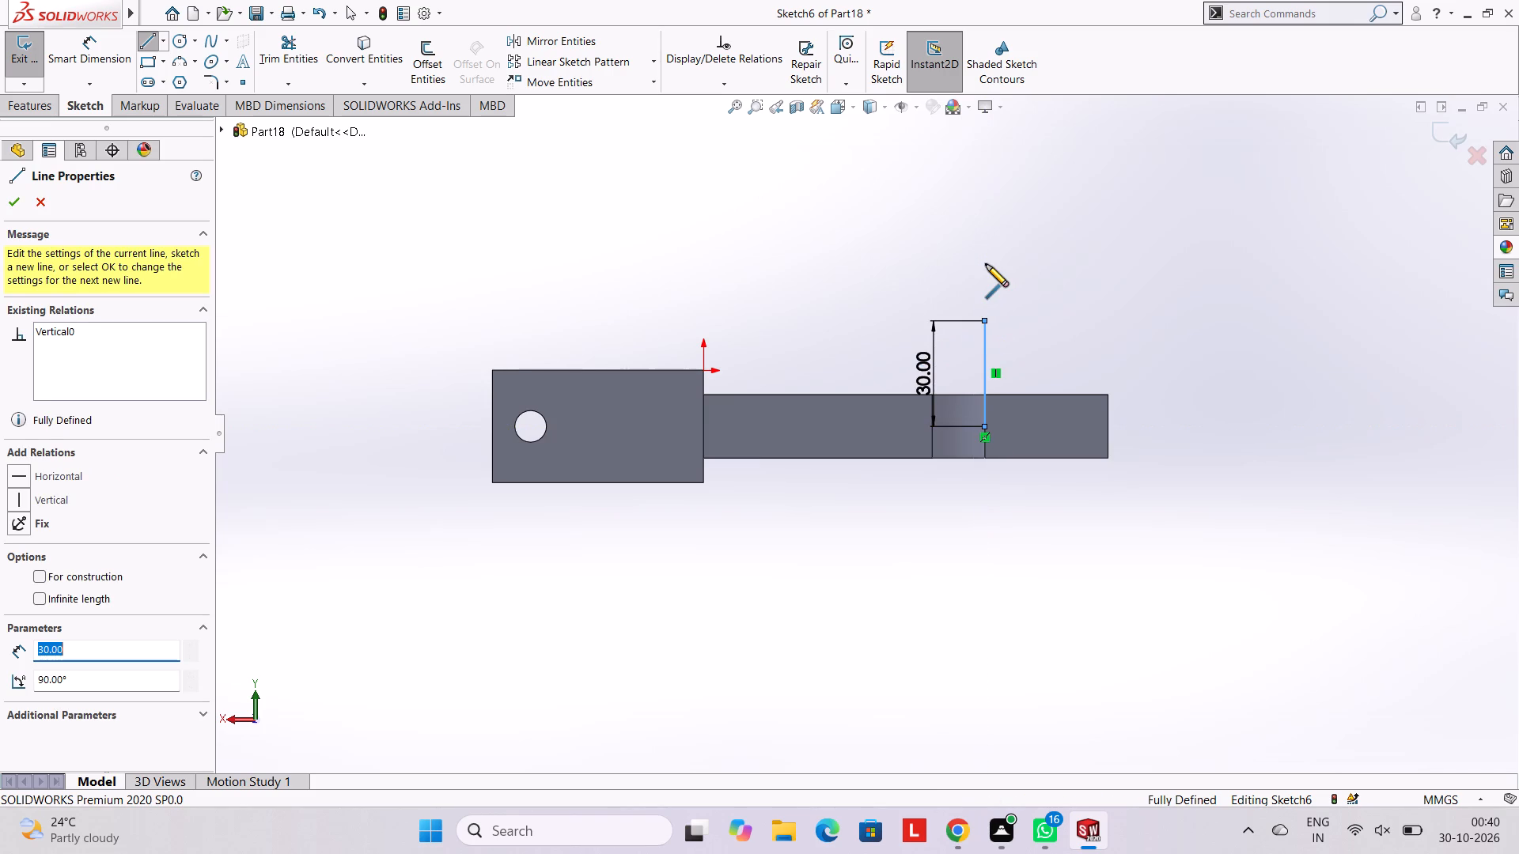
key(Escape)
key(Escape)
key(Escape)
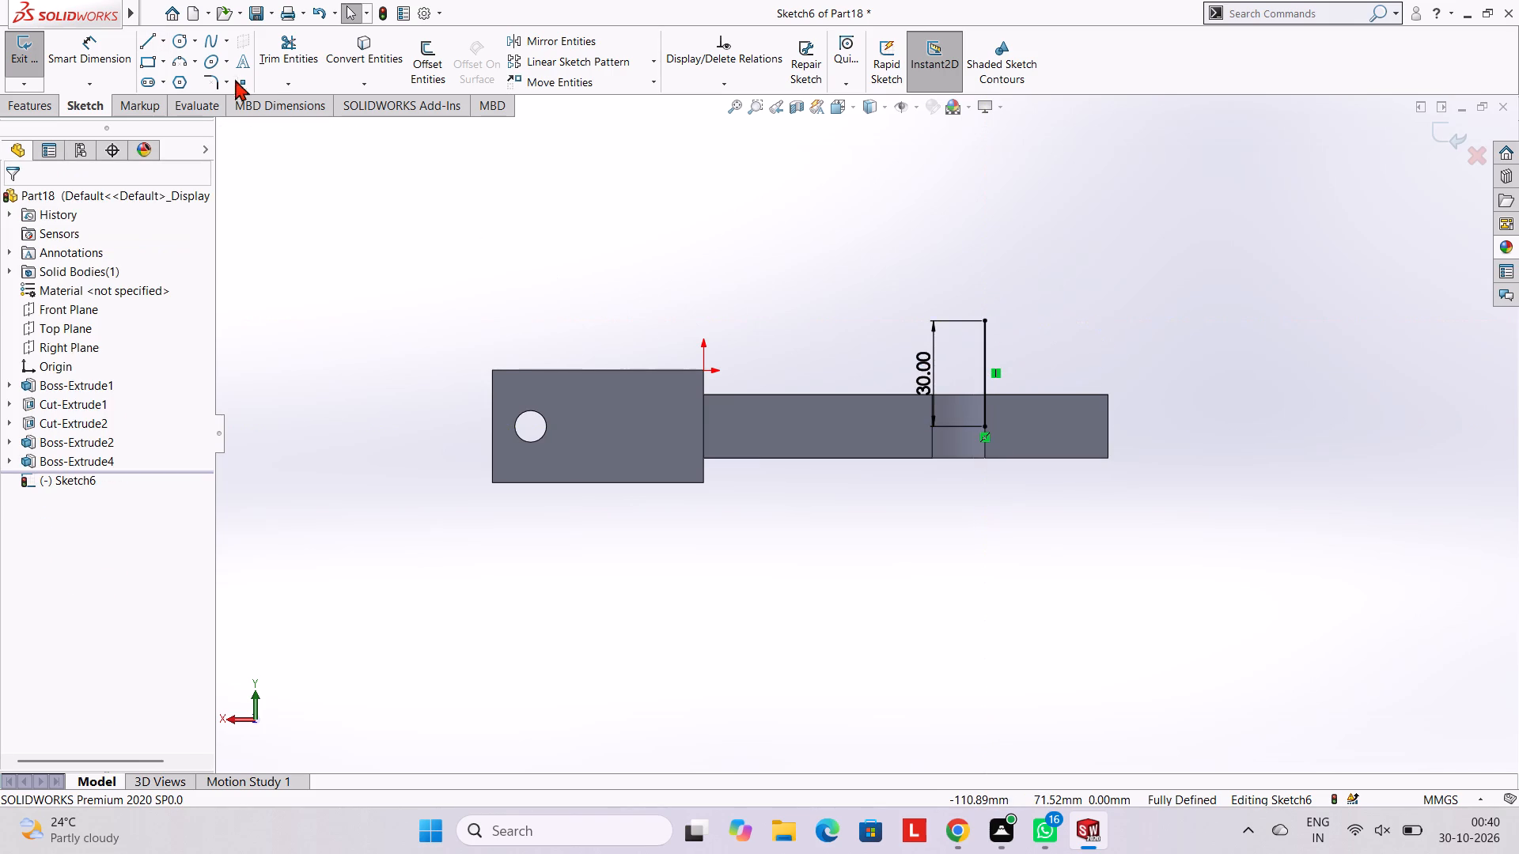
Draw a 30 mm vertical line downward from the midpoint of the end face's inner edge.
click(156, 35)
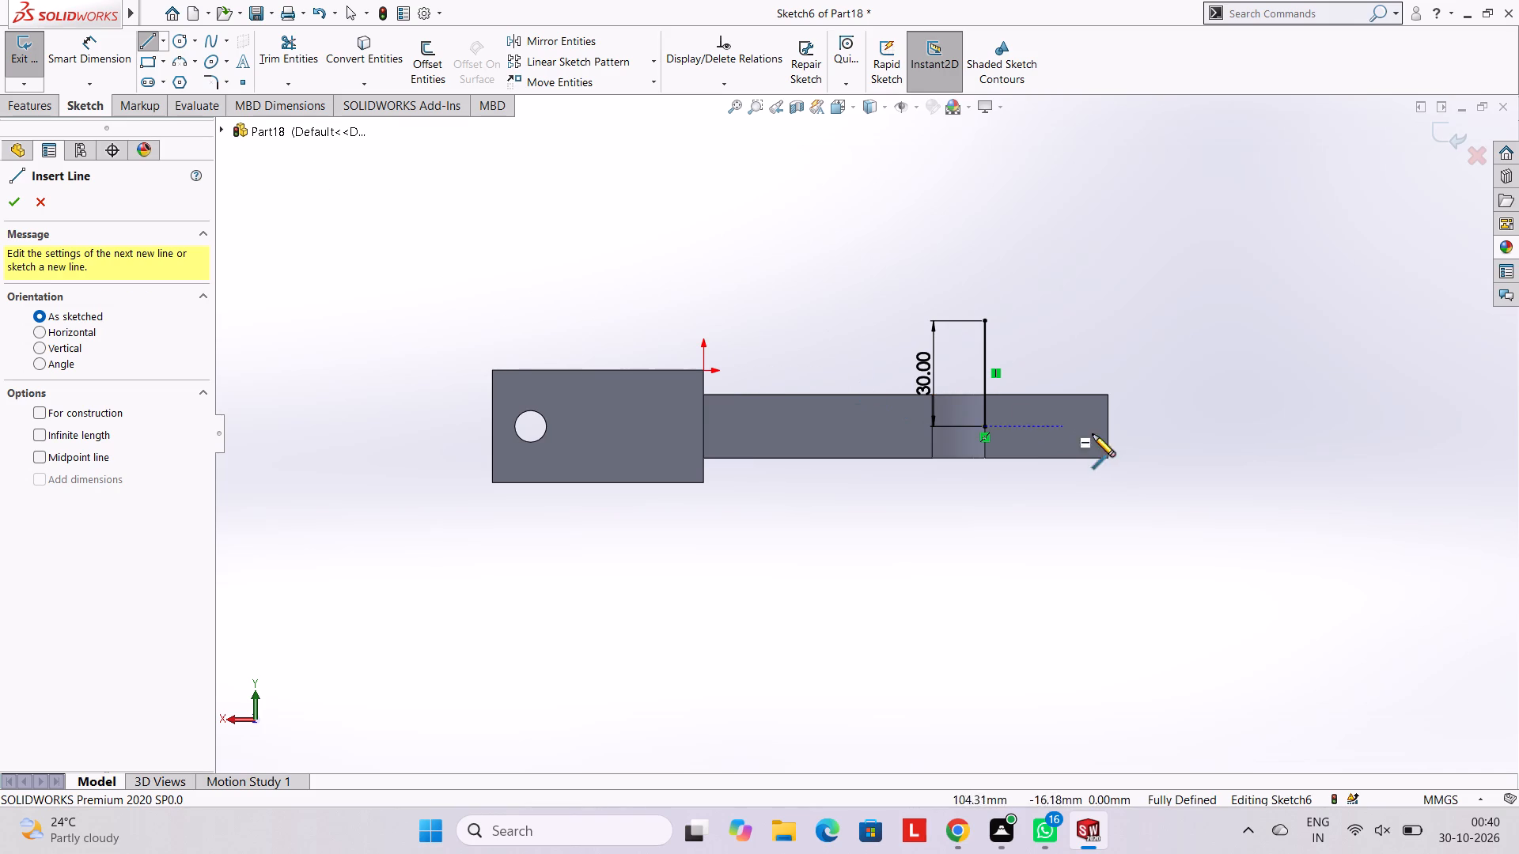
click(983, 428)
text(30)
key(Return)
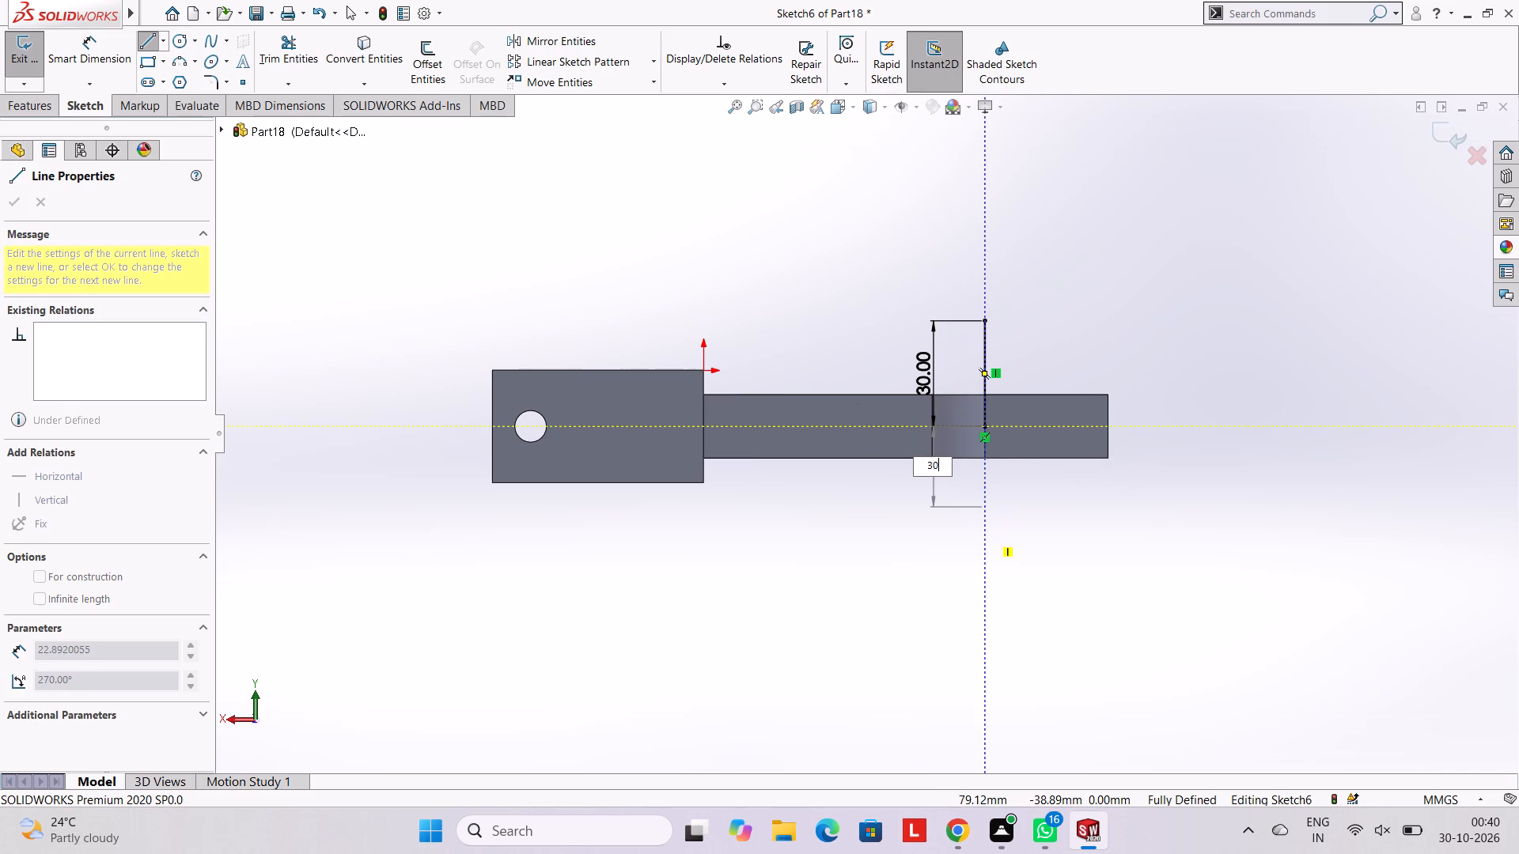
key(Escape)
key(Escape)
key(Escape)
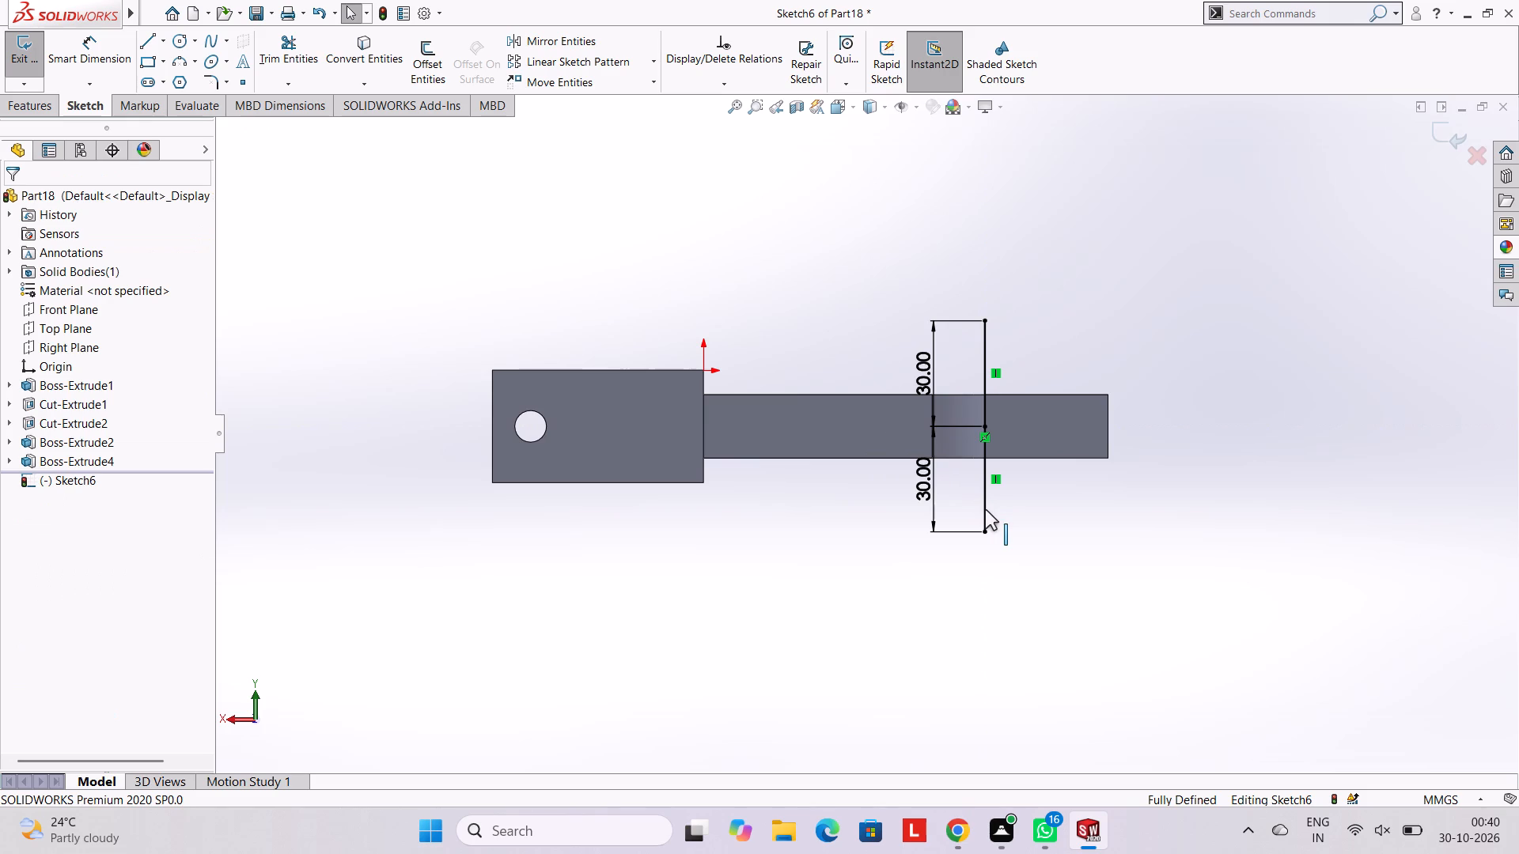
Draw a 75 mm horizontal line from the shared point of the two vertical lines, extending outward past the arm's end.
middle_drag(1006, 340, 1000, 361)
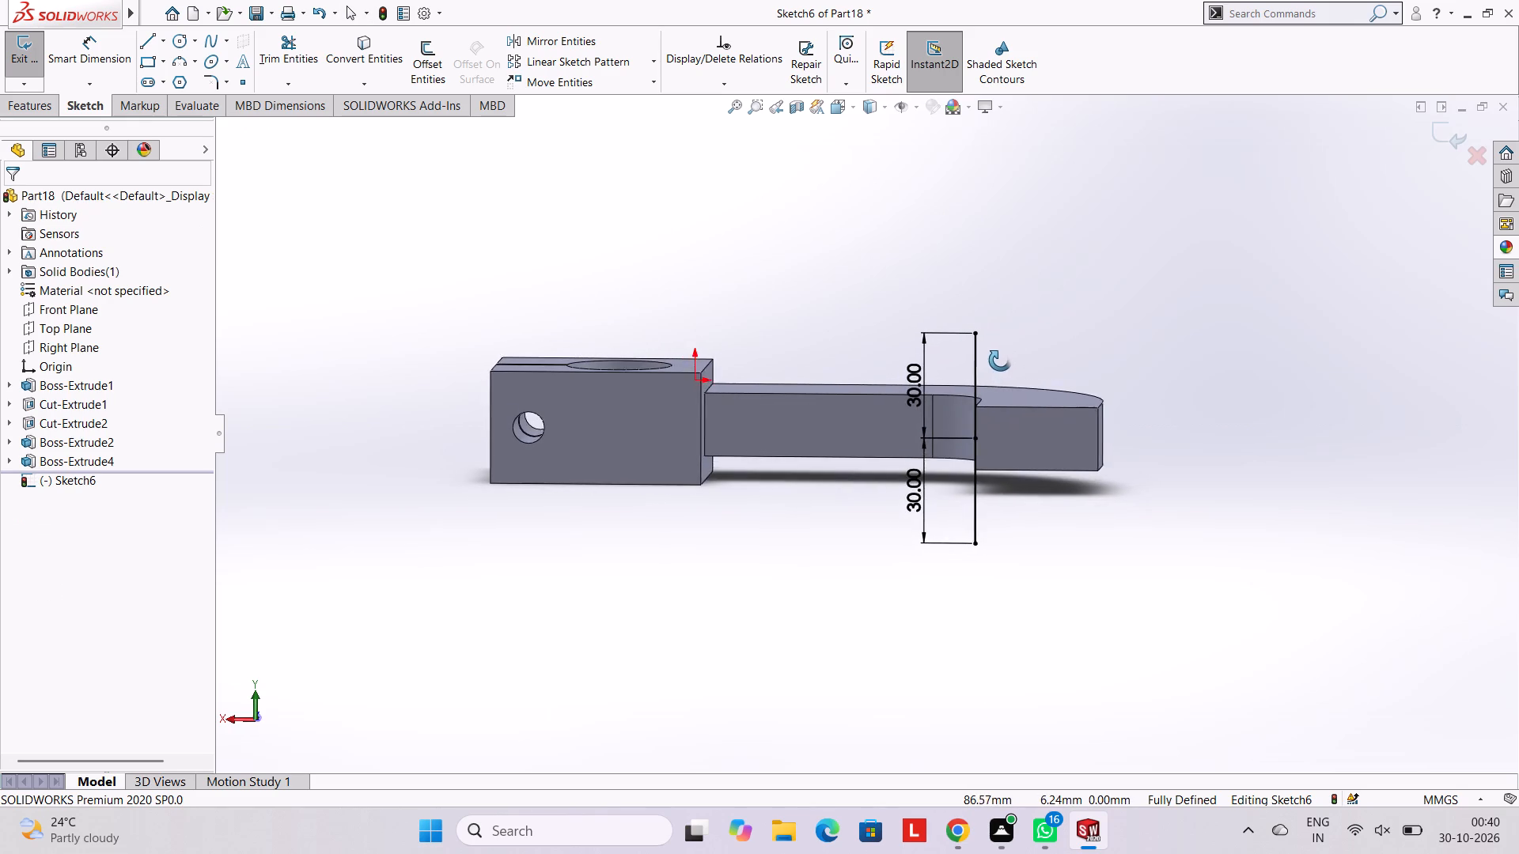
middle_drag(1000, 361, 1004, 361)
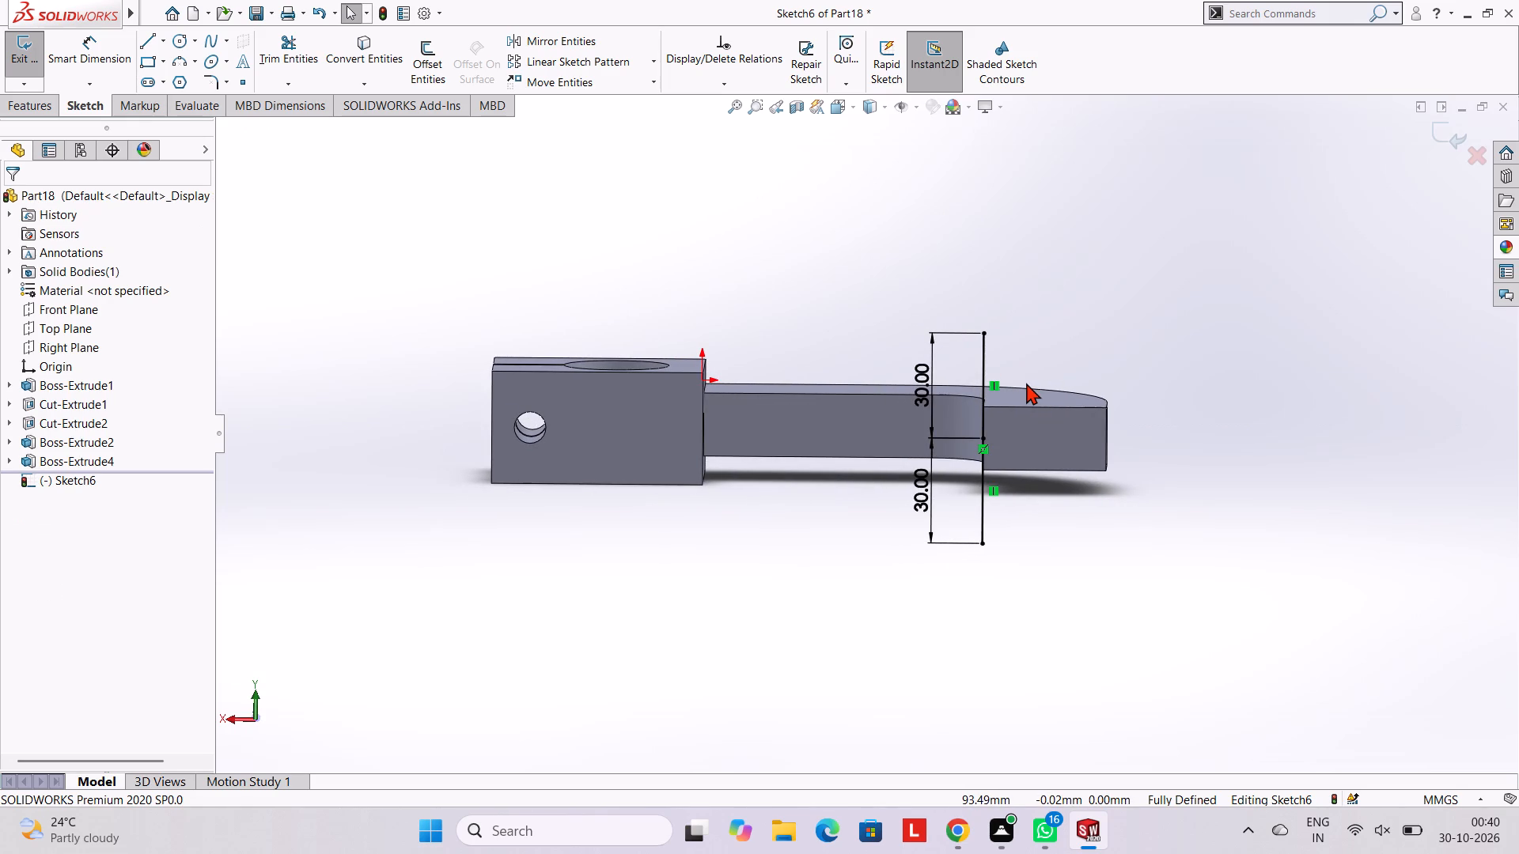
key(Escape)
scroll(1048, 395, up, 1)
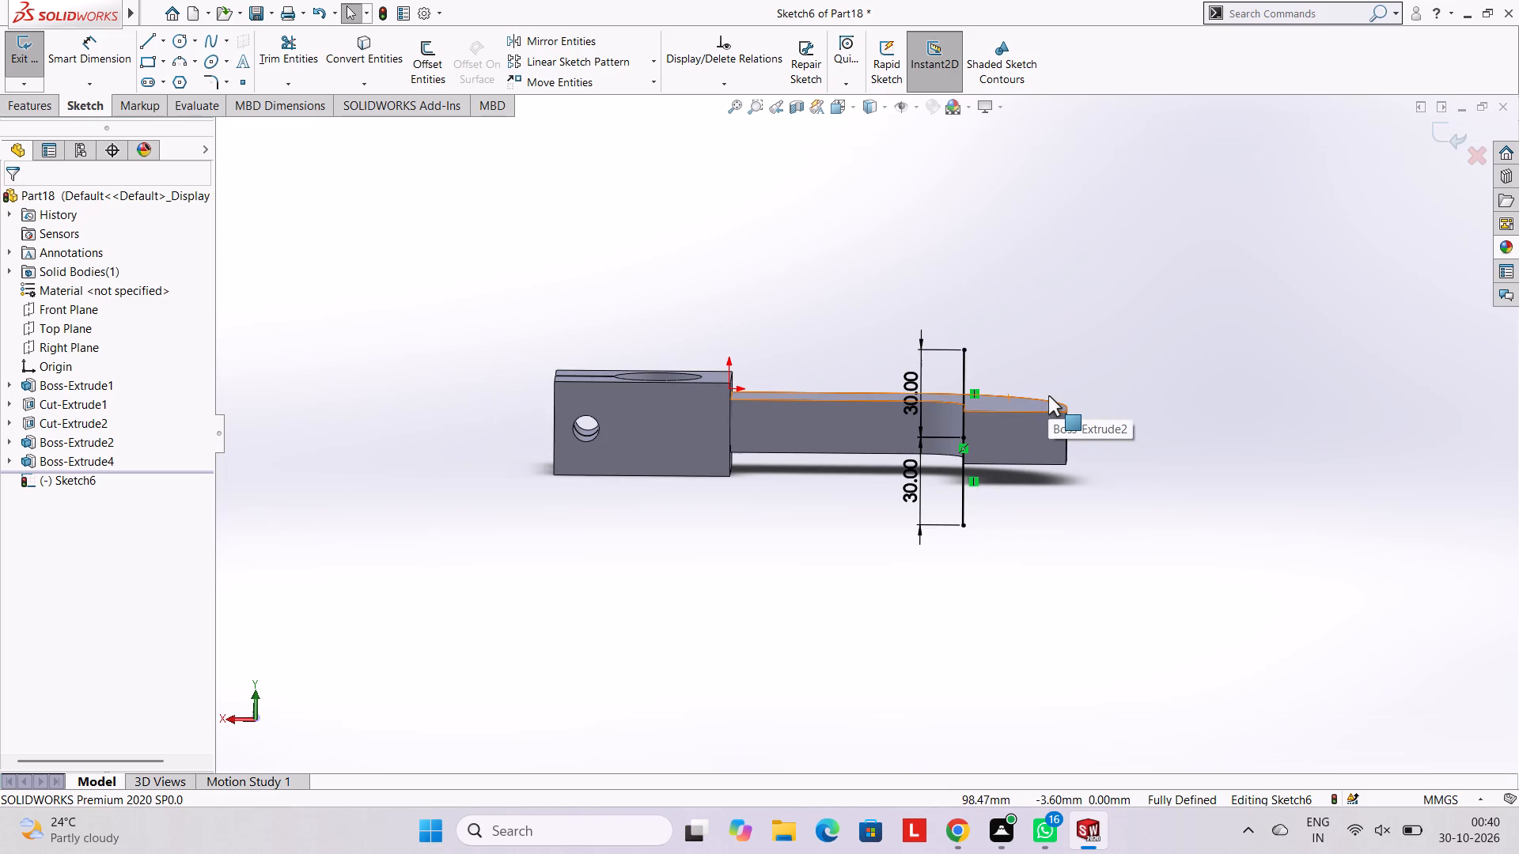
key(ctrl+8)
scroll(1195, 421, up, 2)
scroll(1195, 421, down, 2)
click(148, 39)
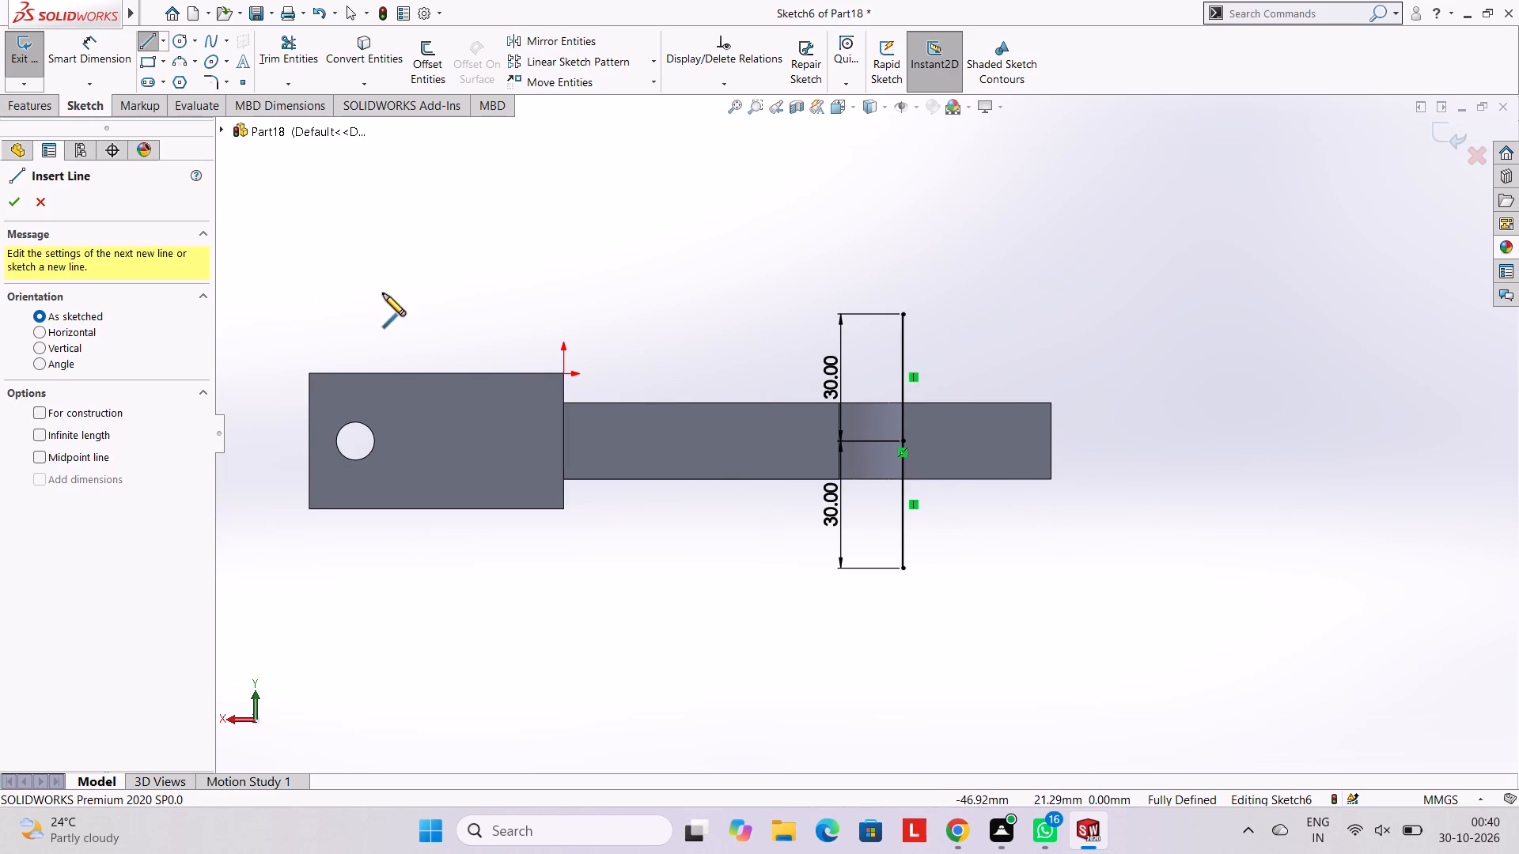
click(903, 439)
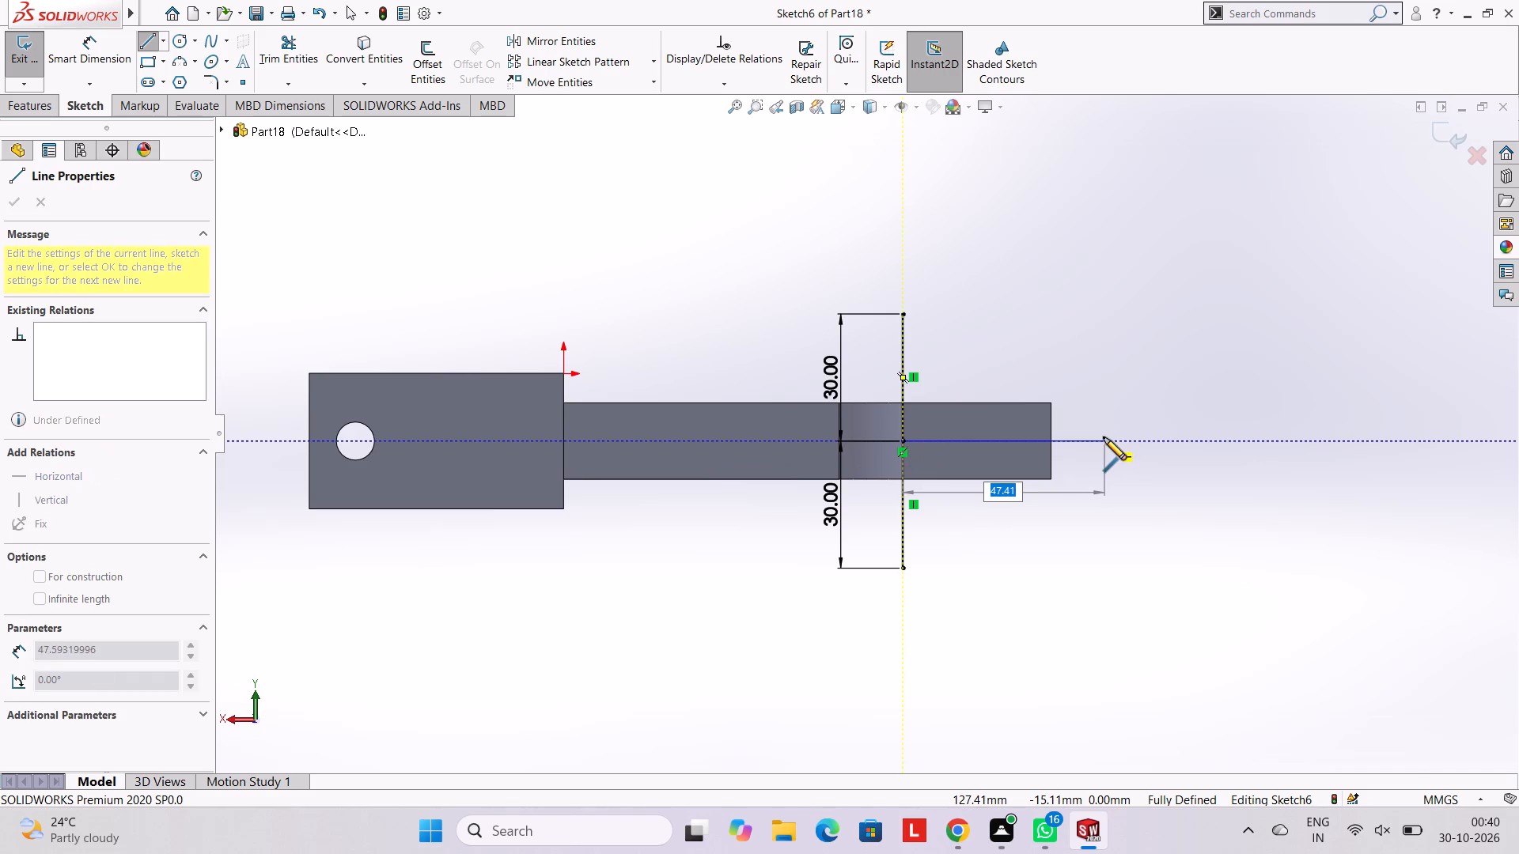
text(75)
key(Return)
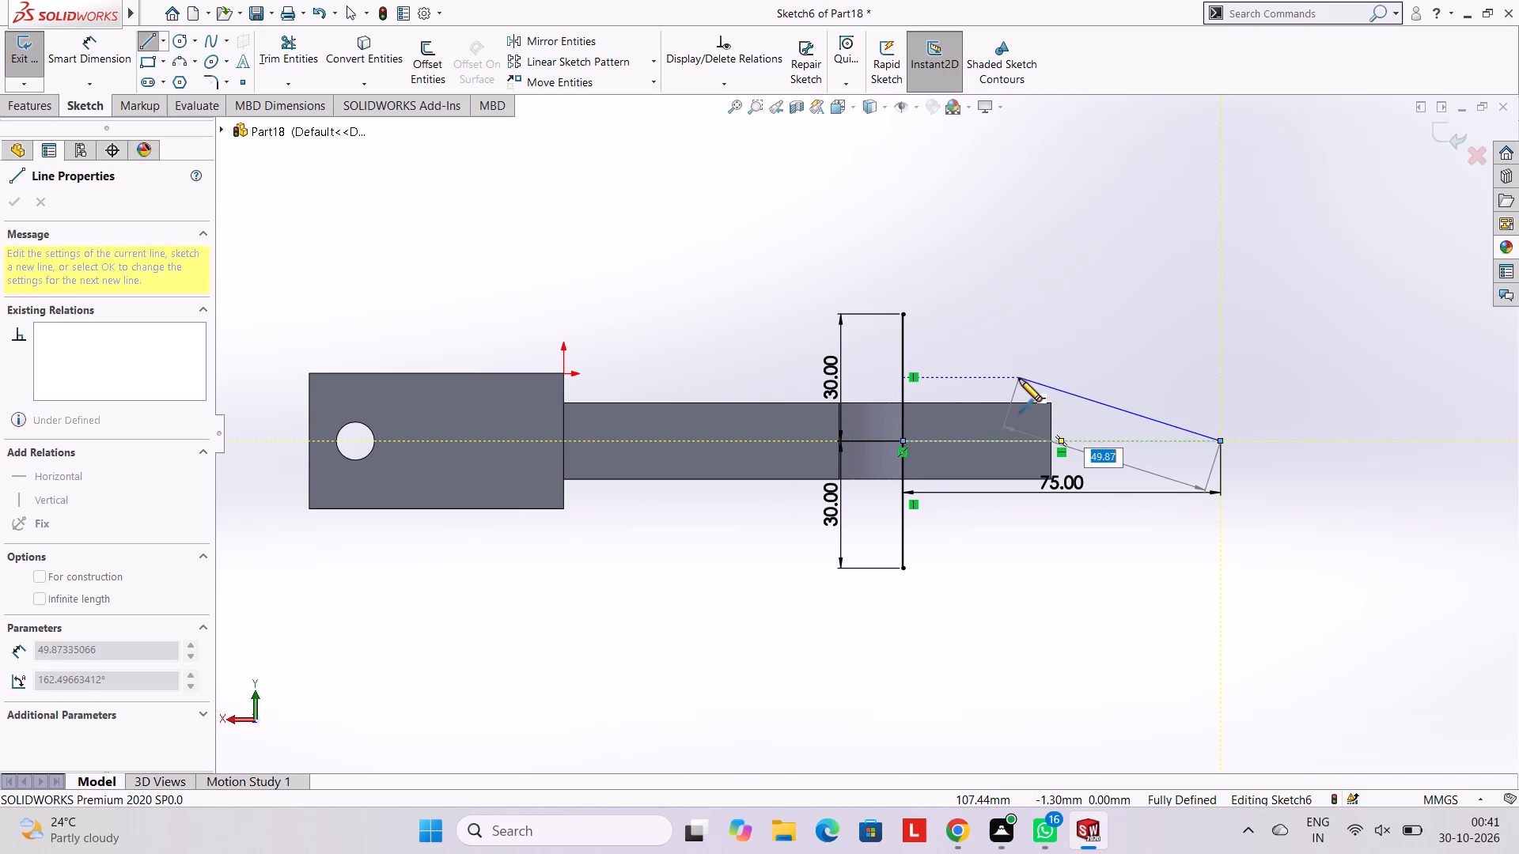
key(Escape)
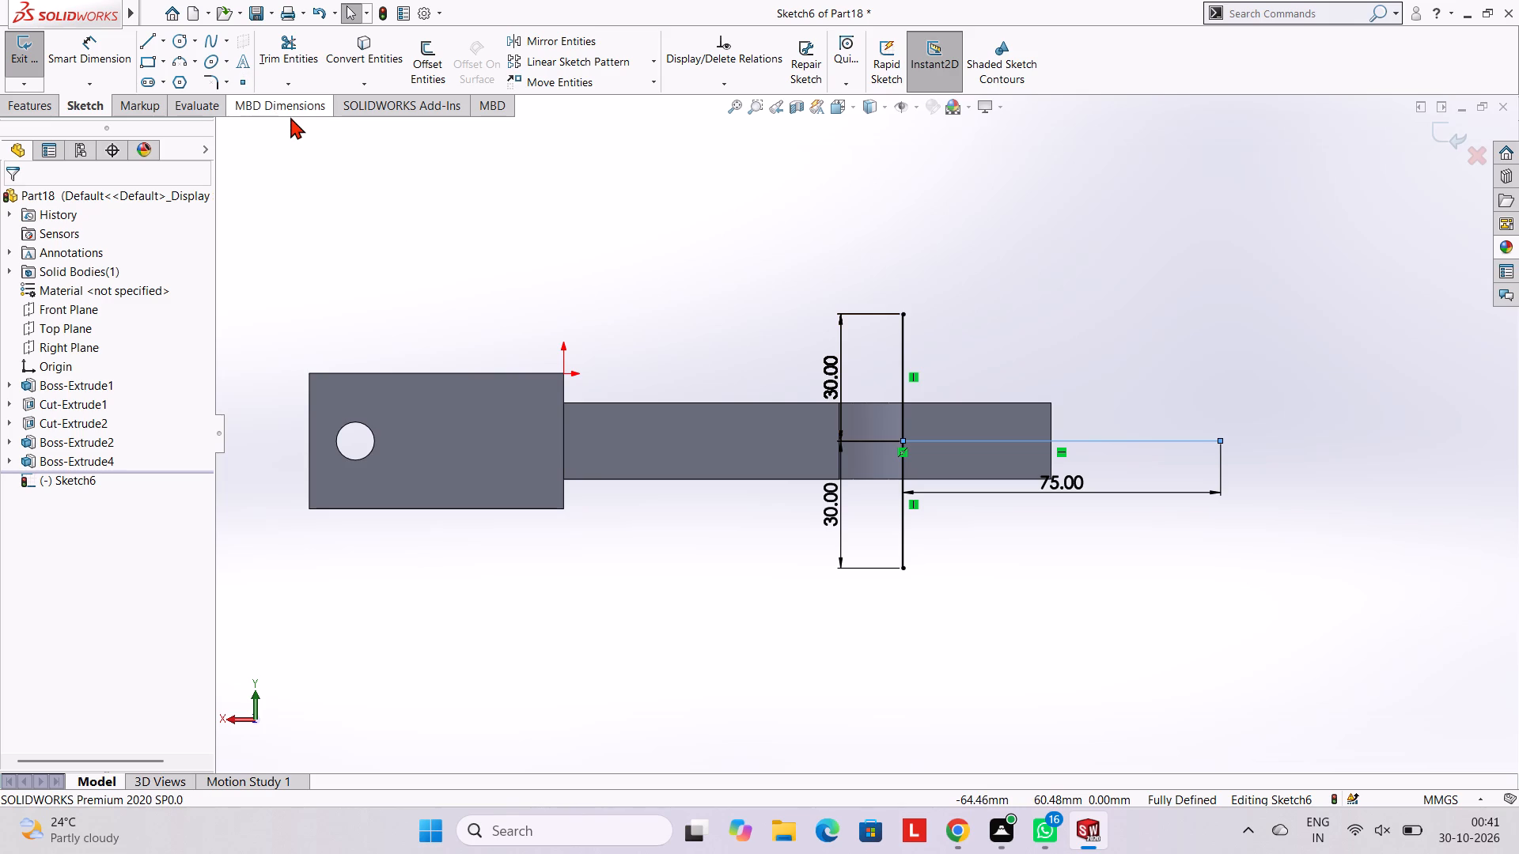
Draw three circles dimensioned by radius, each 10 mm, centred on the outer ends of the two vertical lines and the horizontal line.
click(188, 40)
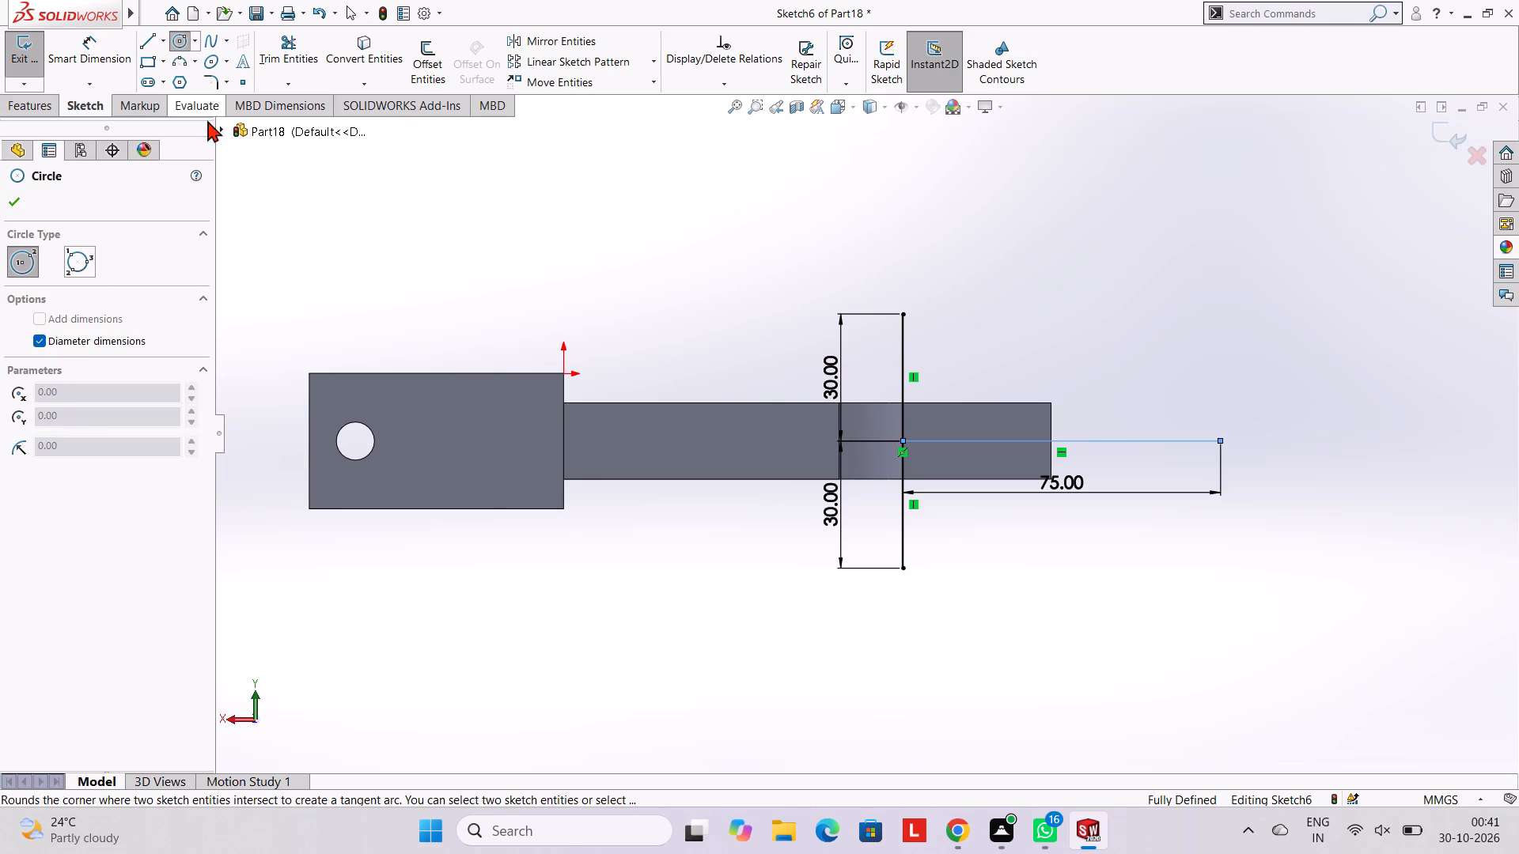
click(44, 345)
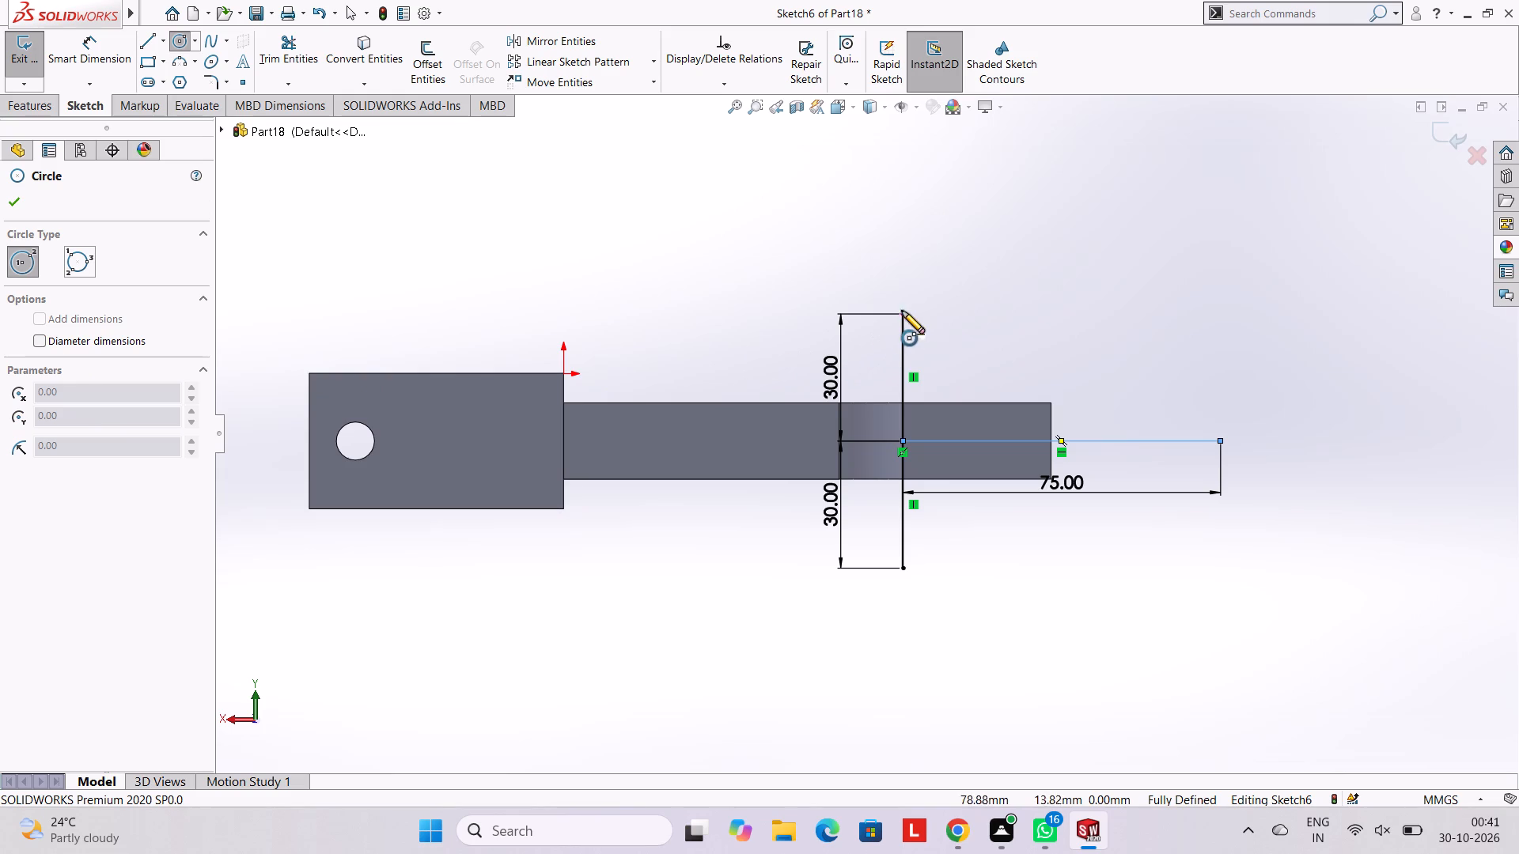
click(903, 314)
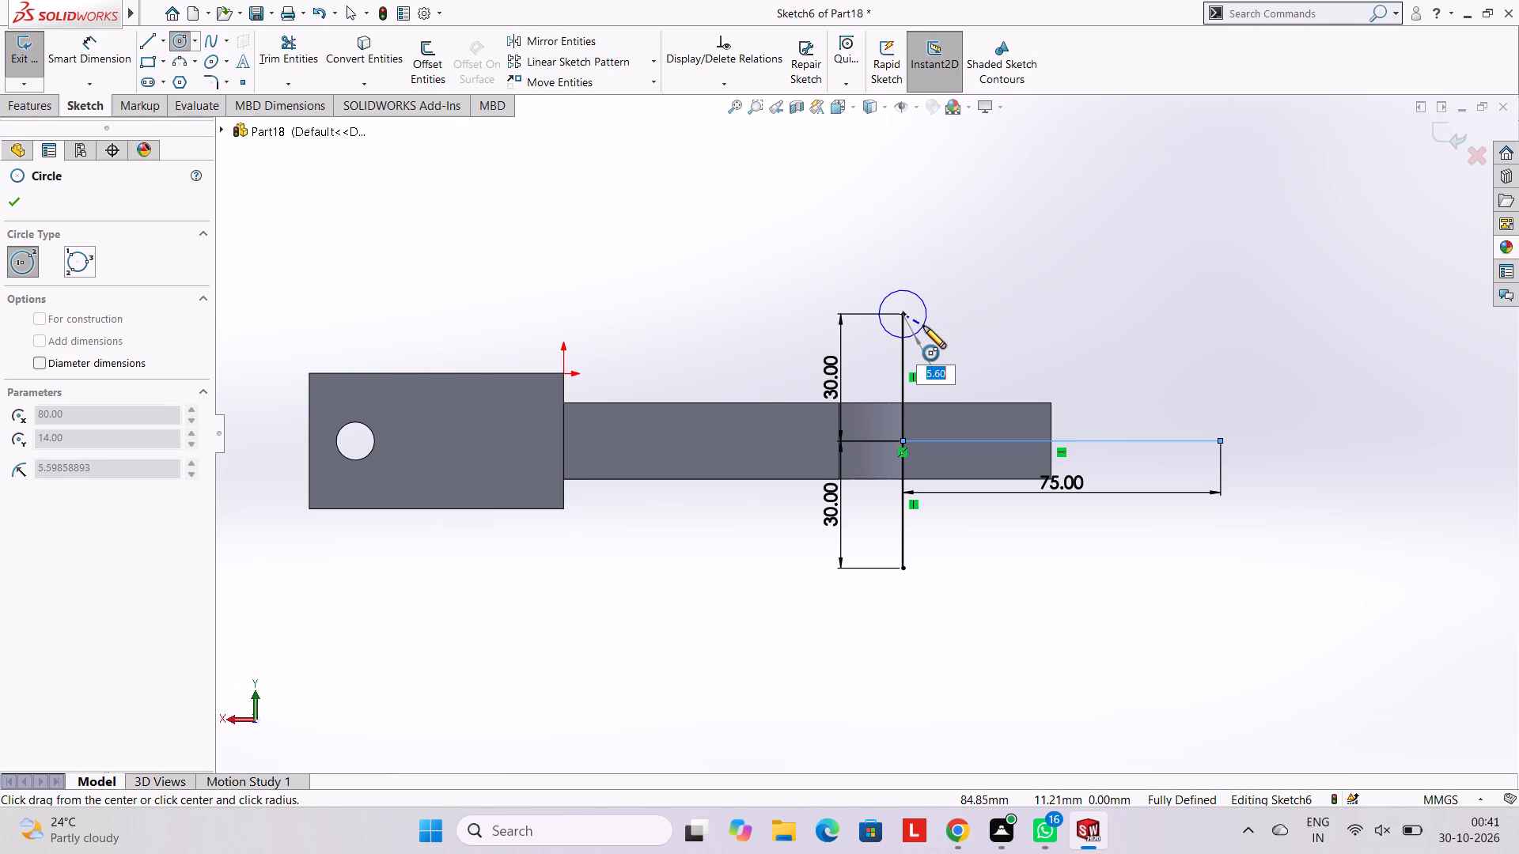
text(10)
key(Return)
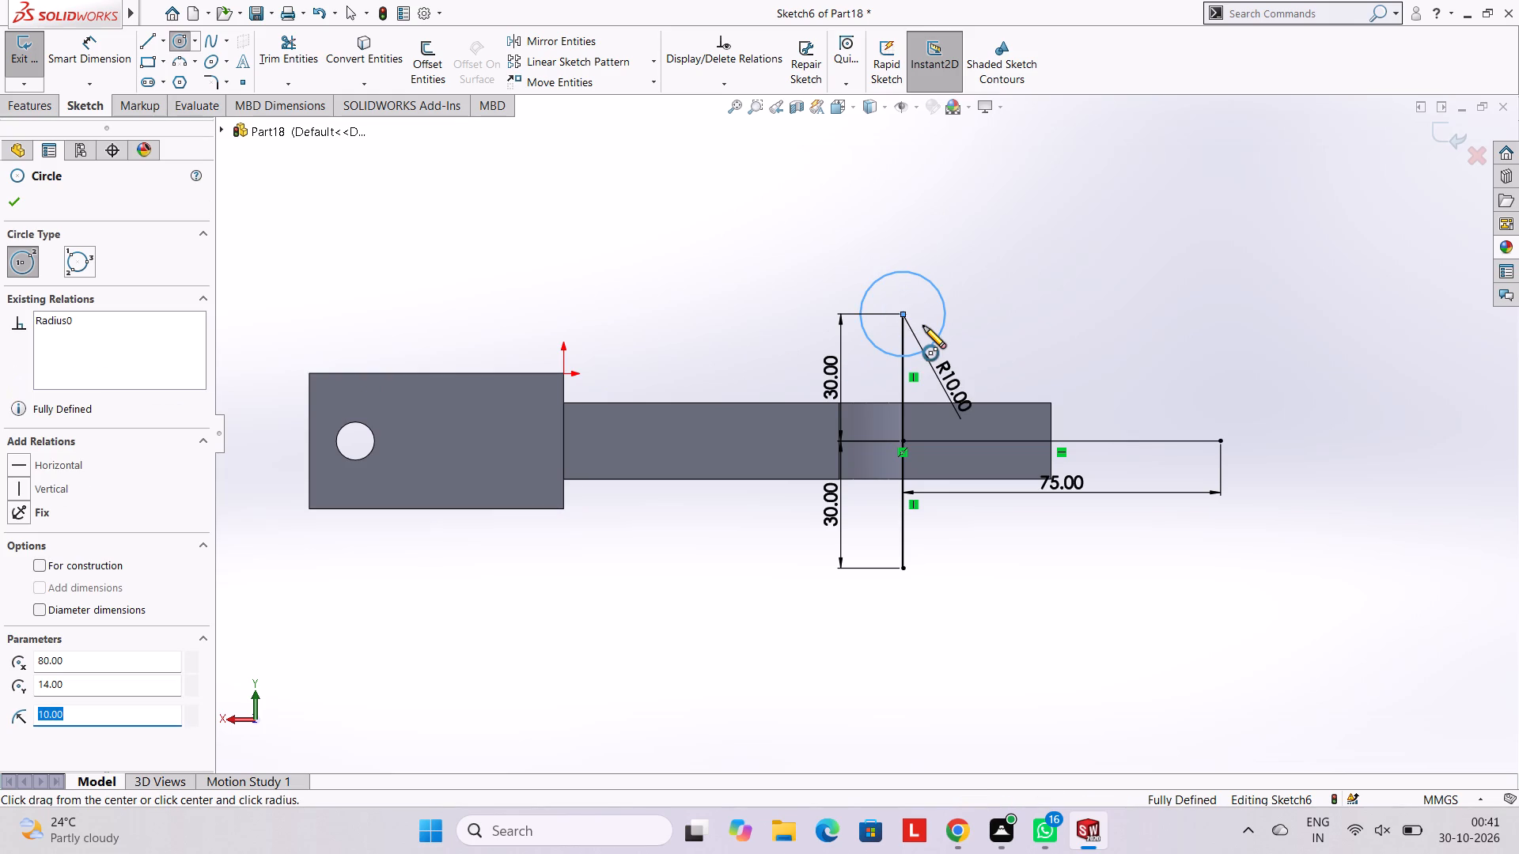
click(902, 568)
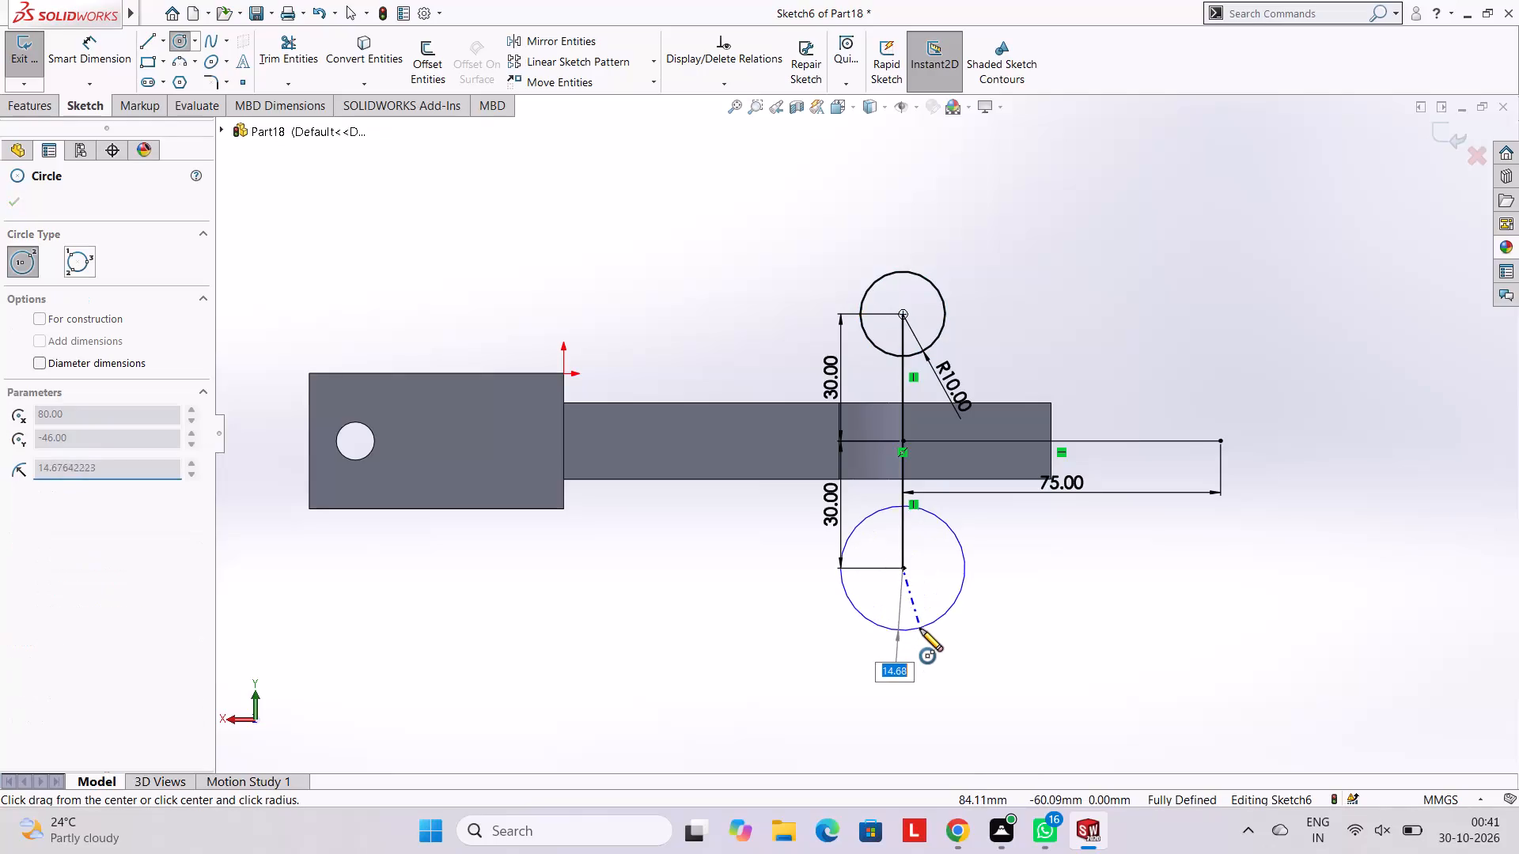
text(10)
key(Return)
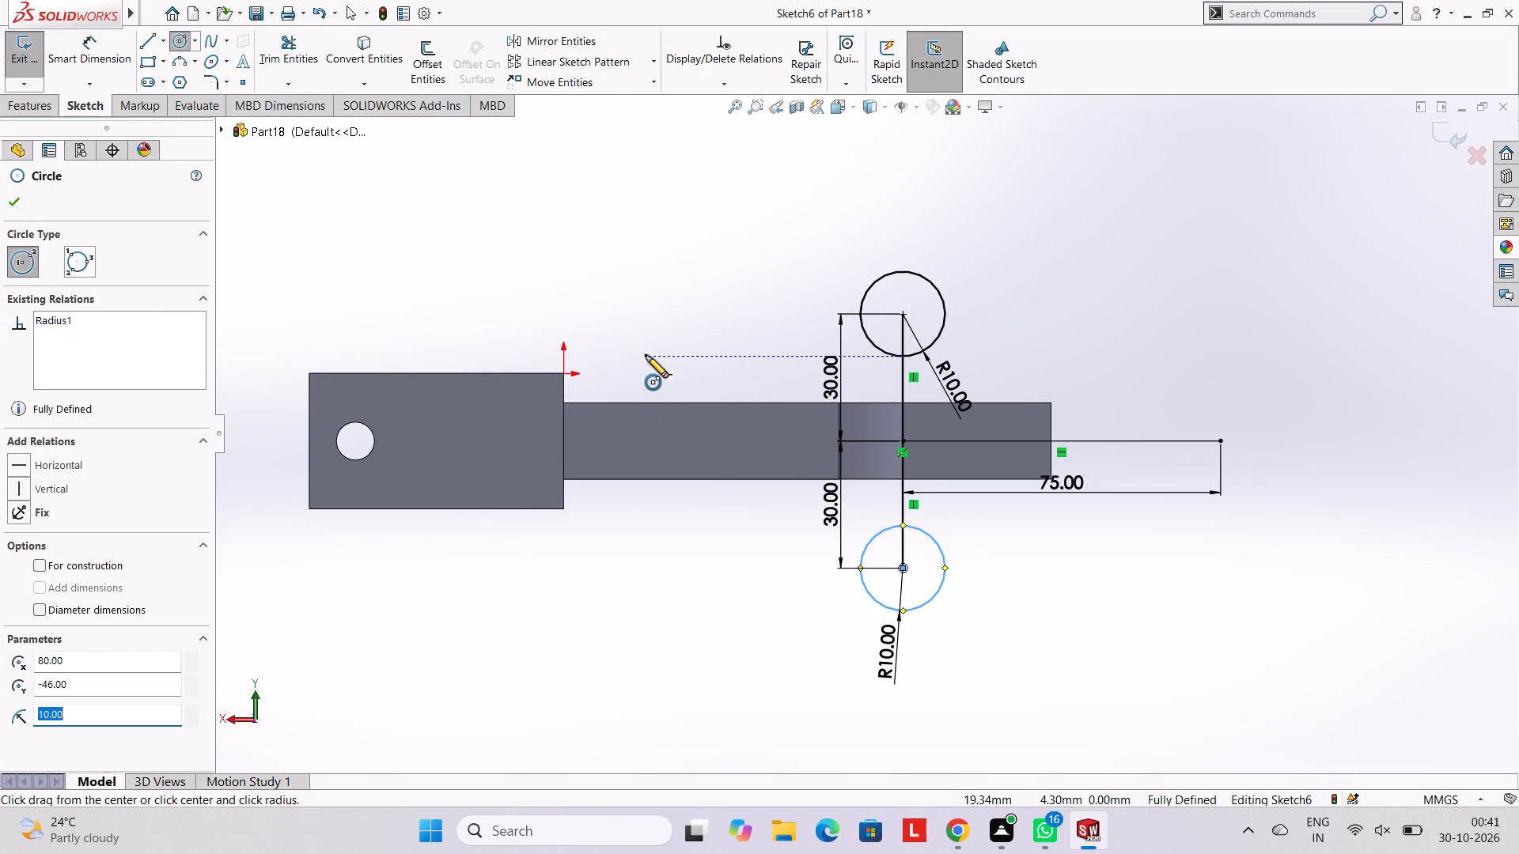
click(1221, 441)
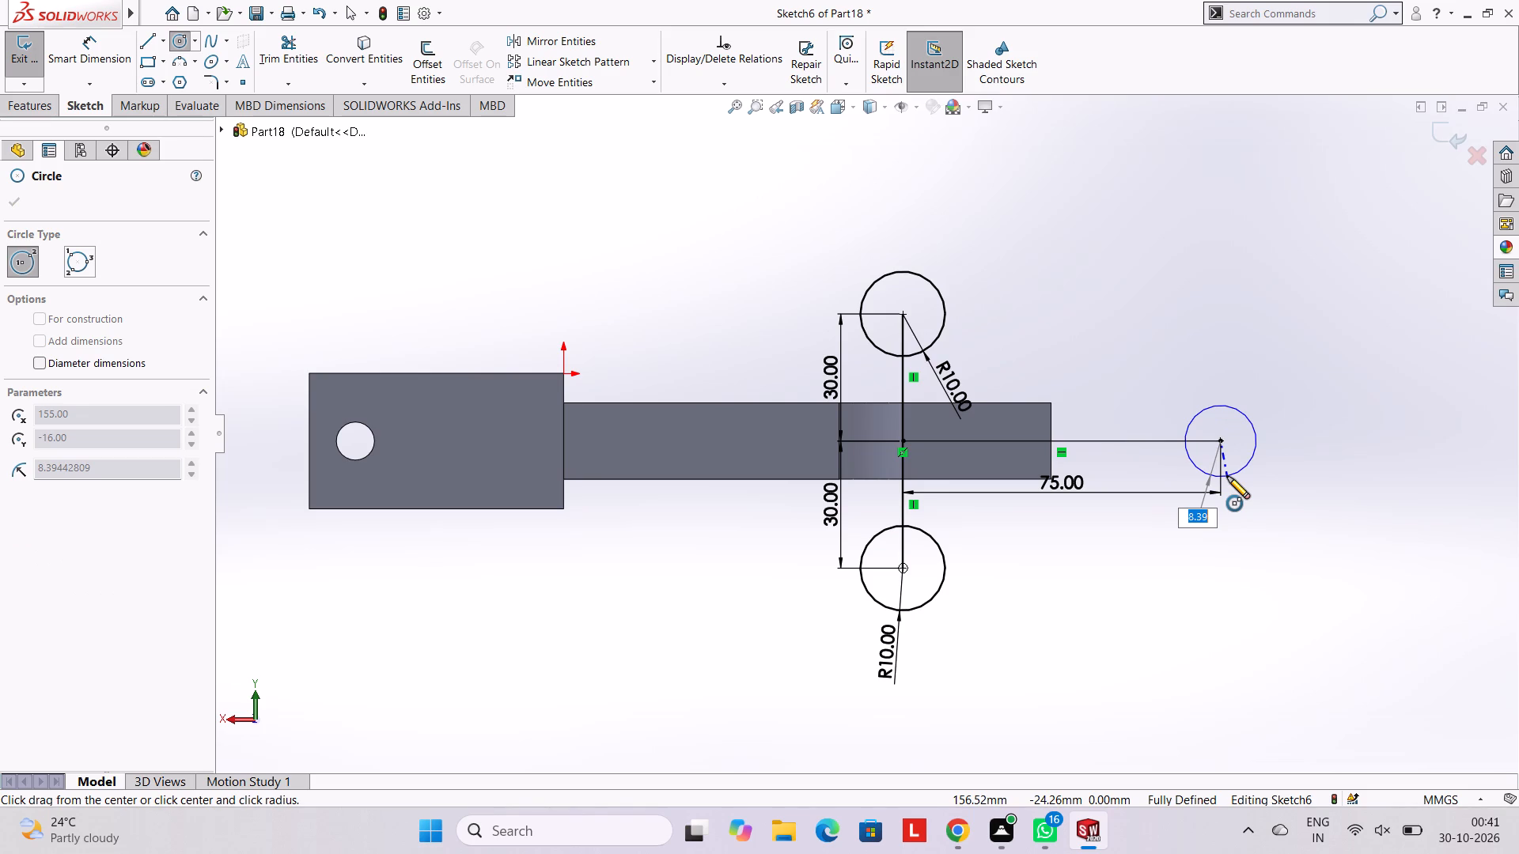
text(10)
key(Return)
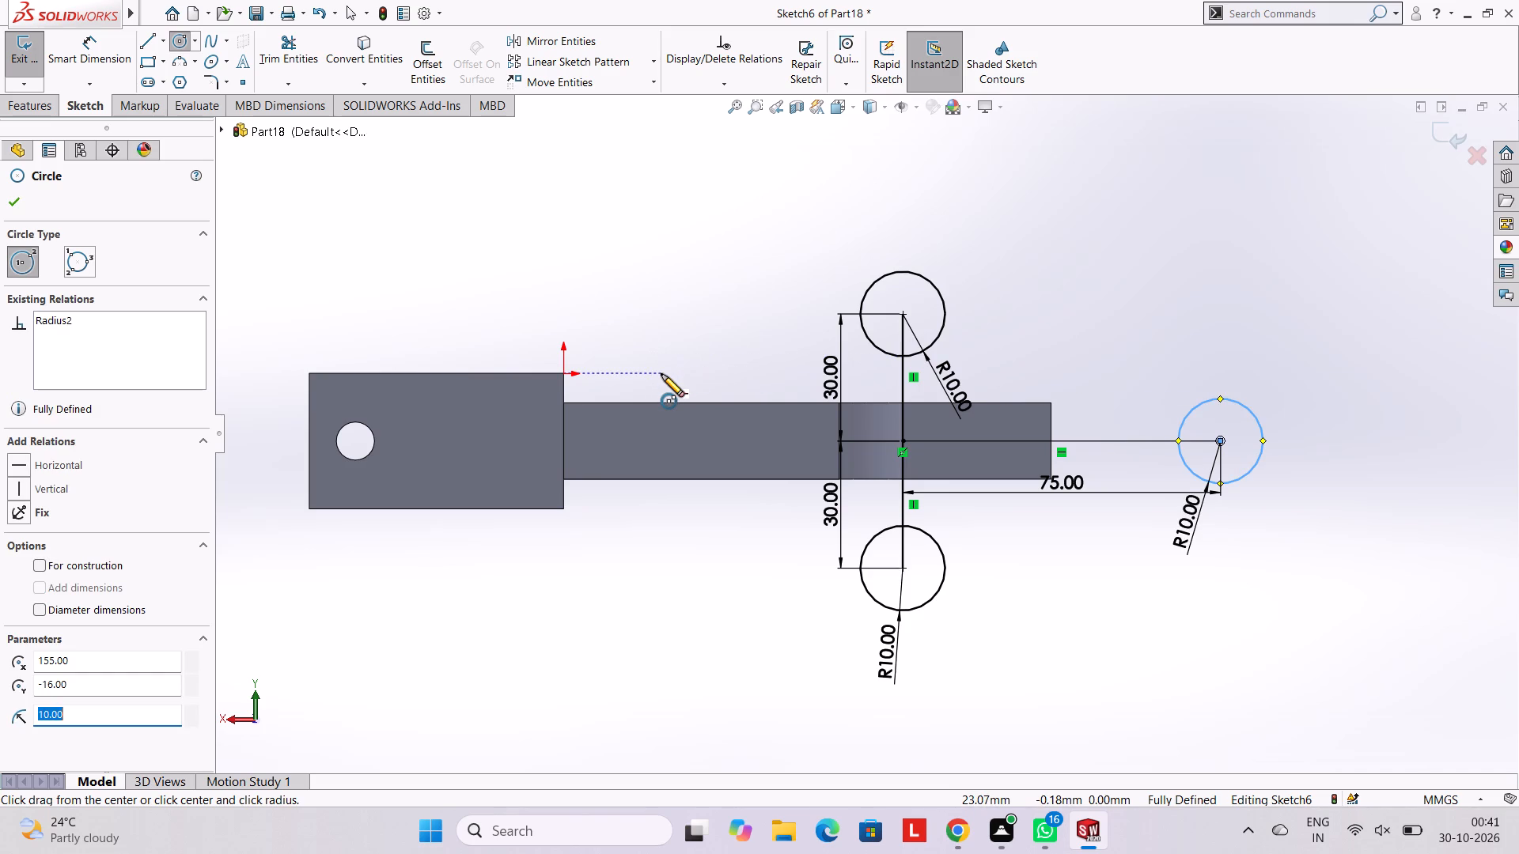
Draw a line tangent to the upper circle and the outer circle along their upper sides.
click(150, 45)
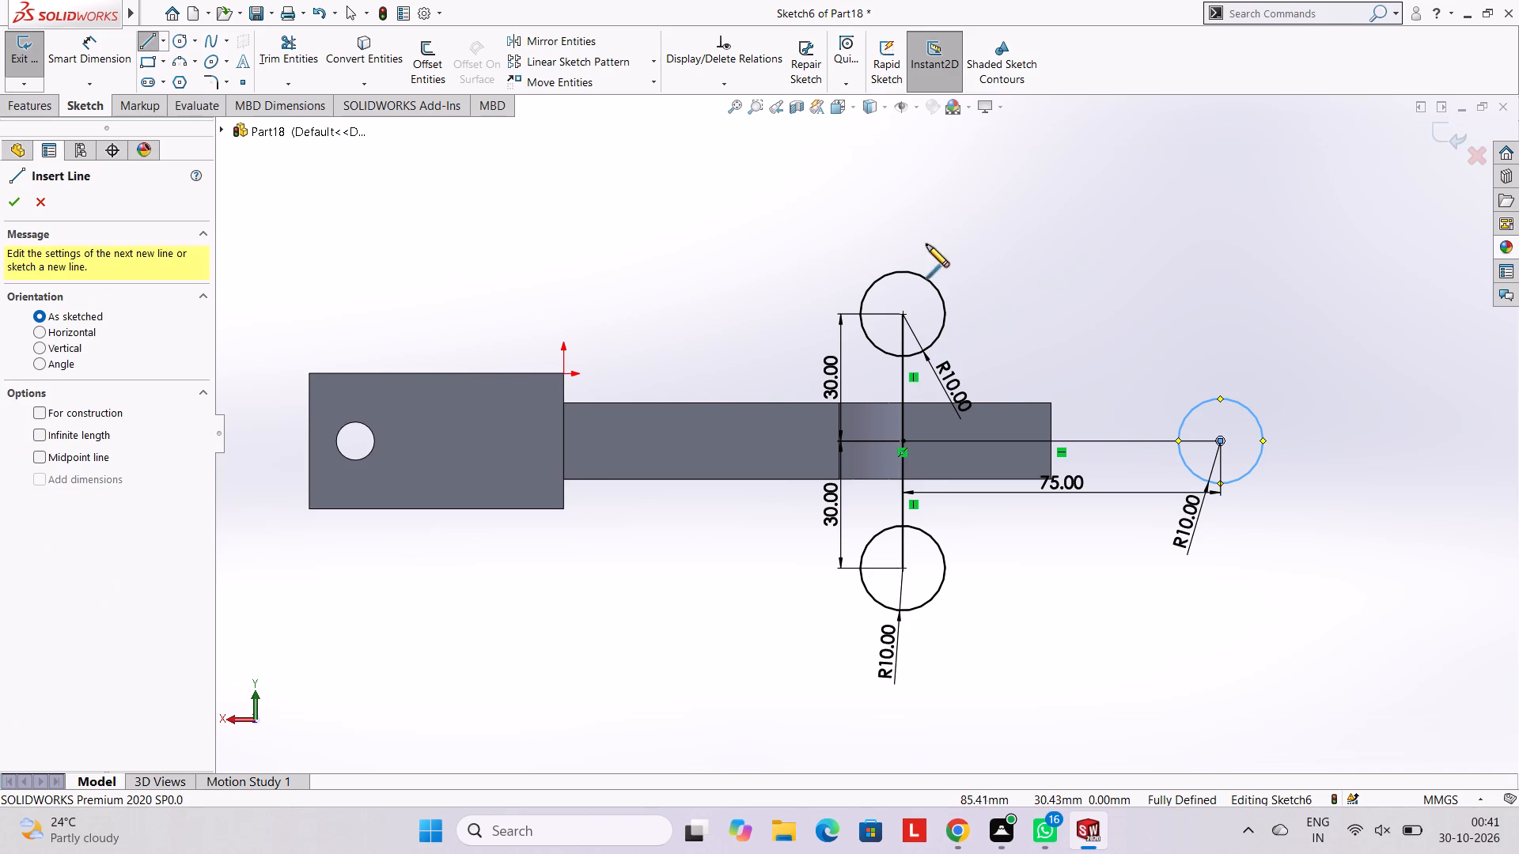
click(908, 270)
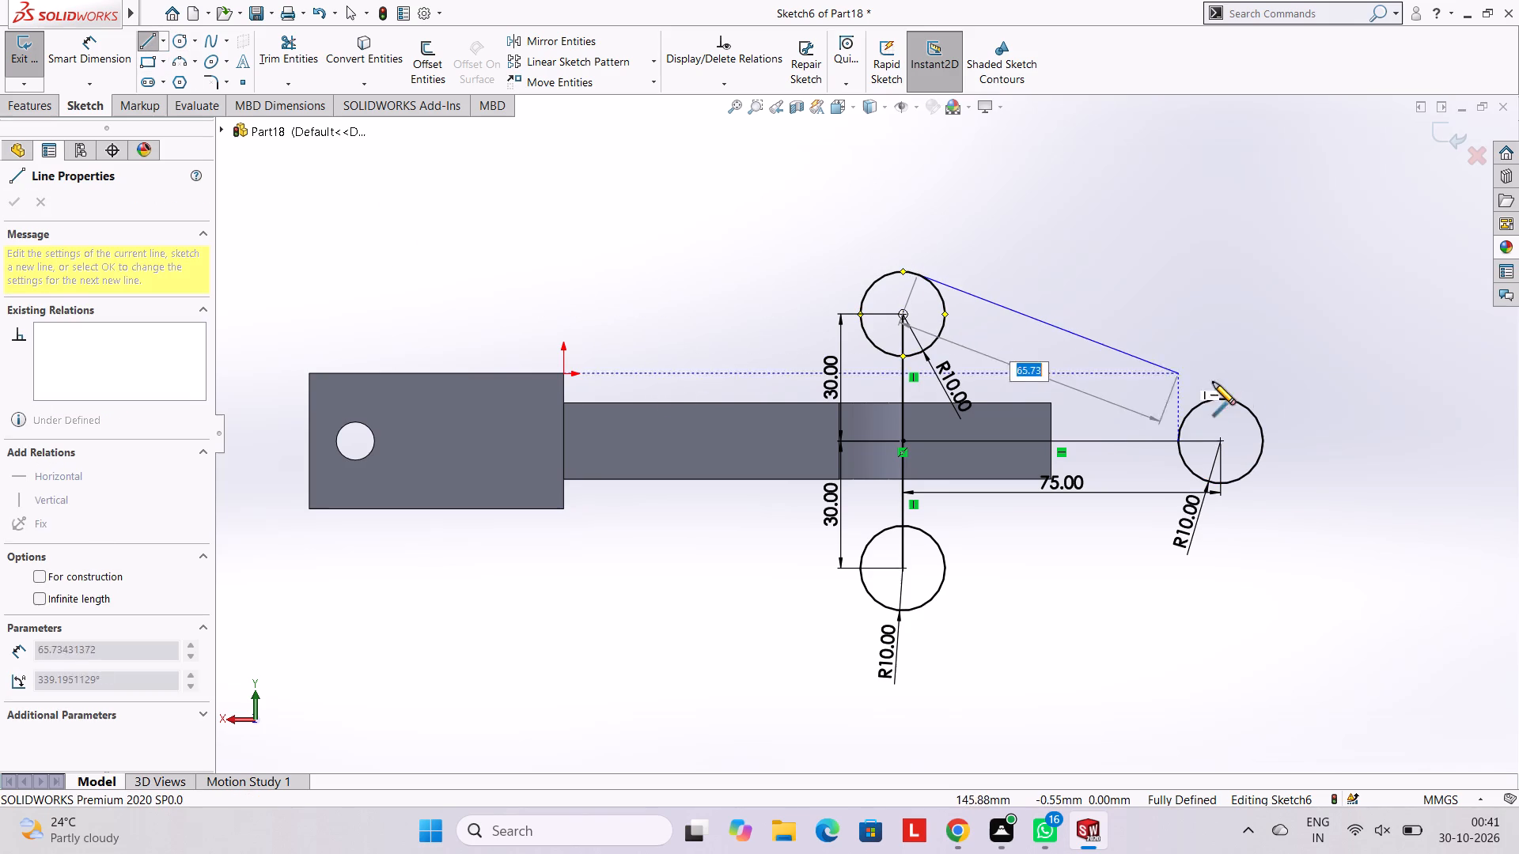
click(1240, 402)
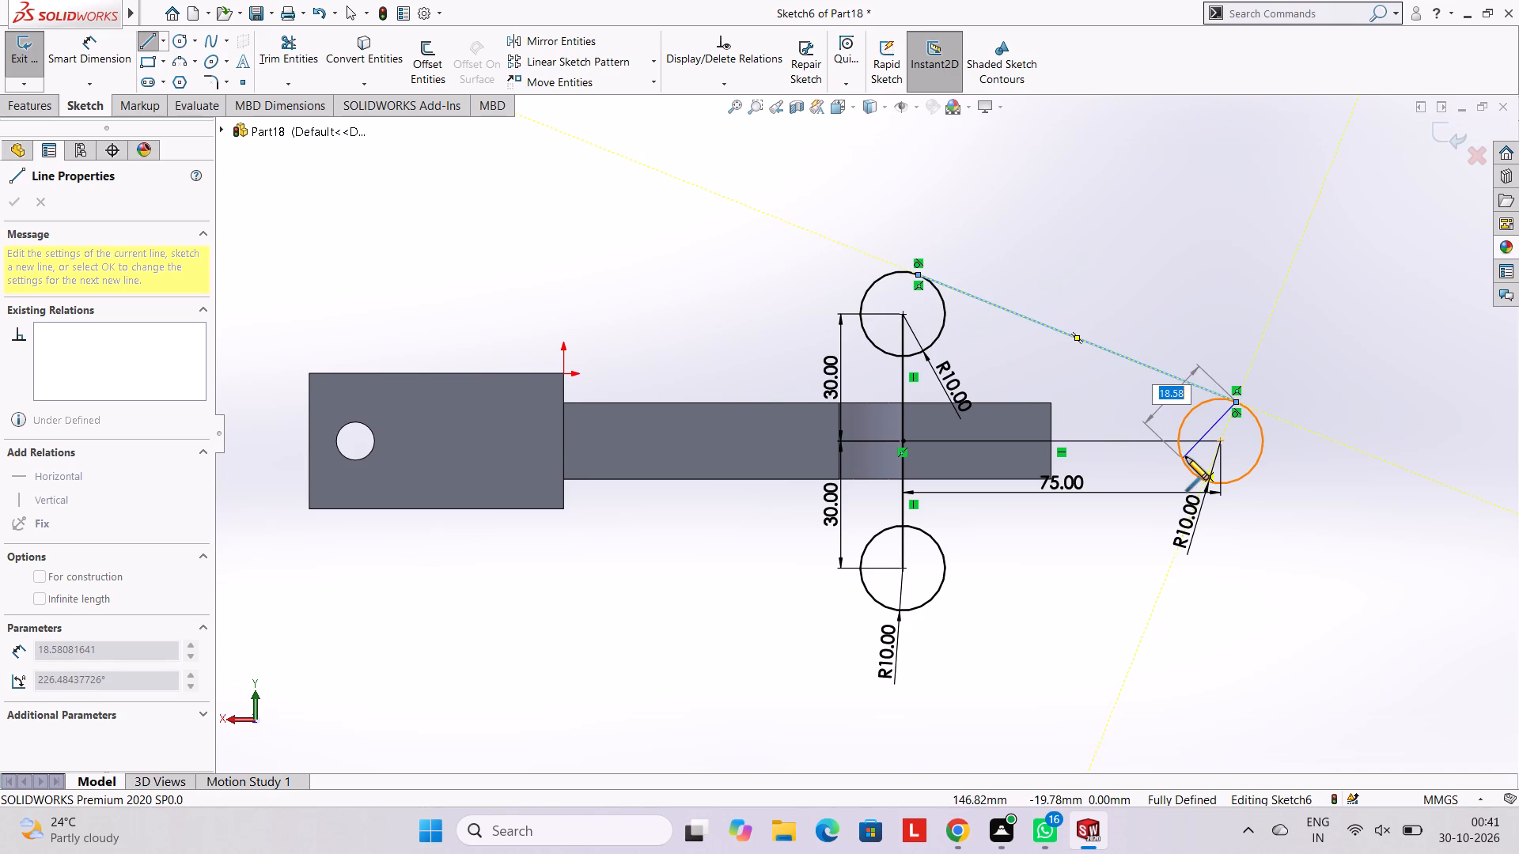
key(Escape)
key(Escape)
key(Escape)
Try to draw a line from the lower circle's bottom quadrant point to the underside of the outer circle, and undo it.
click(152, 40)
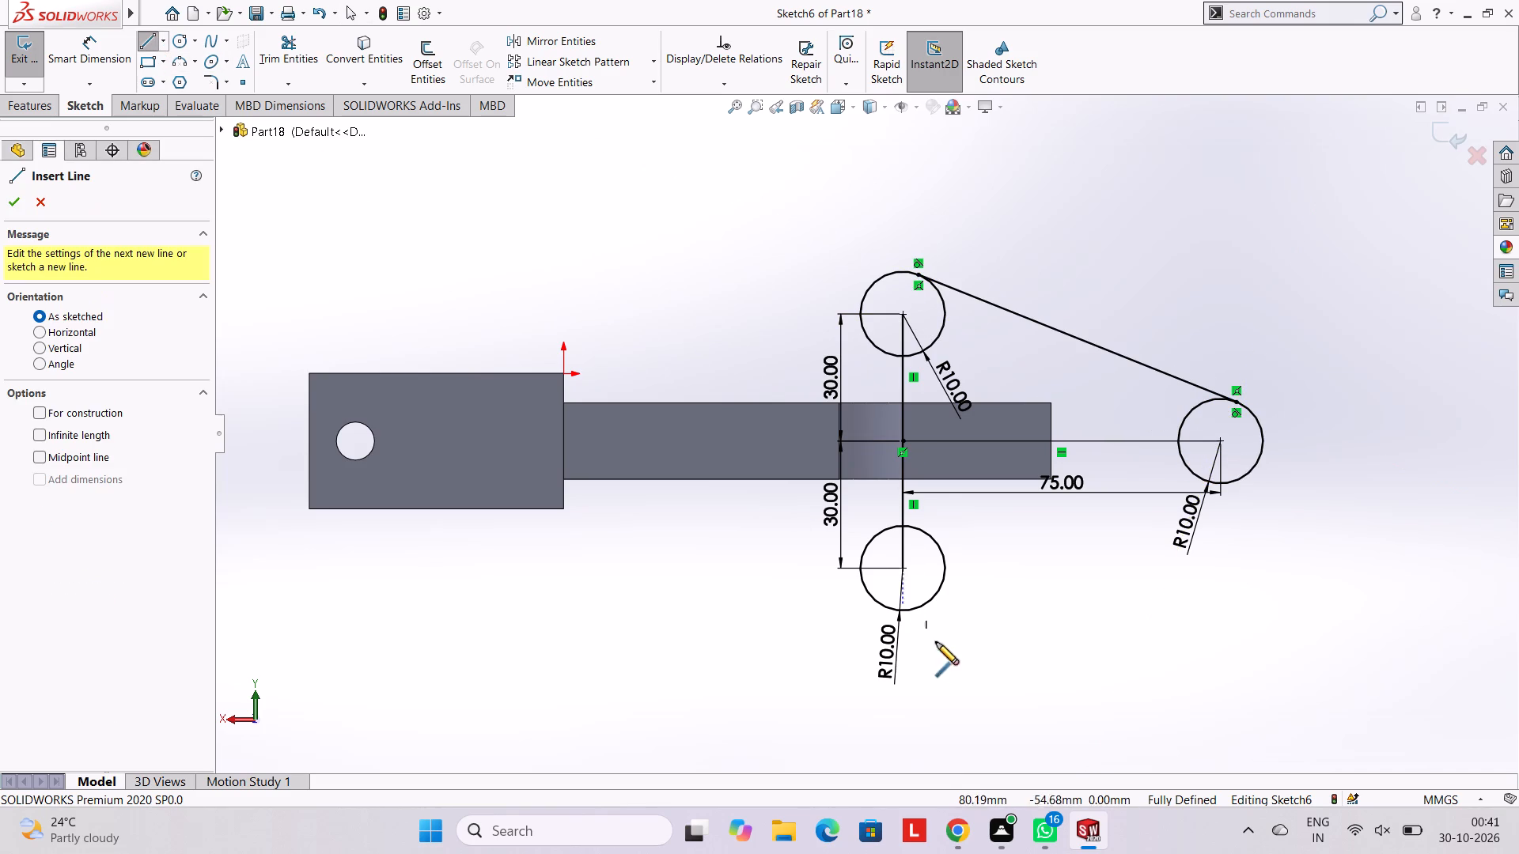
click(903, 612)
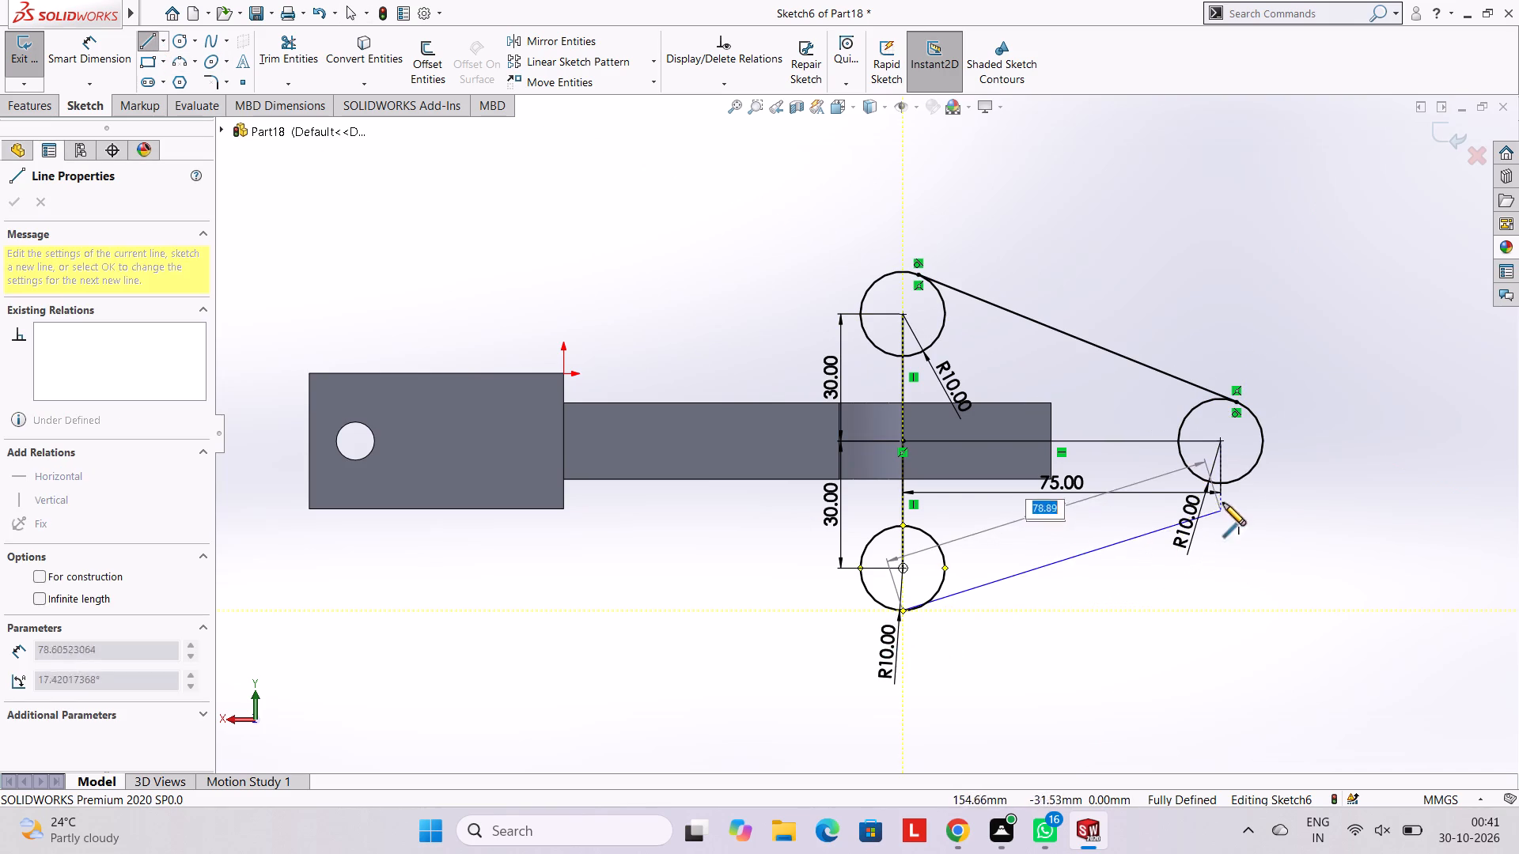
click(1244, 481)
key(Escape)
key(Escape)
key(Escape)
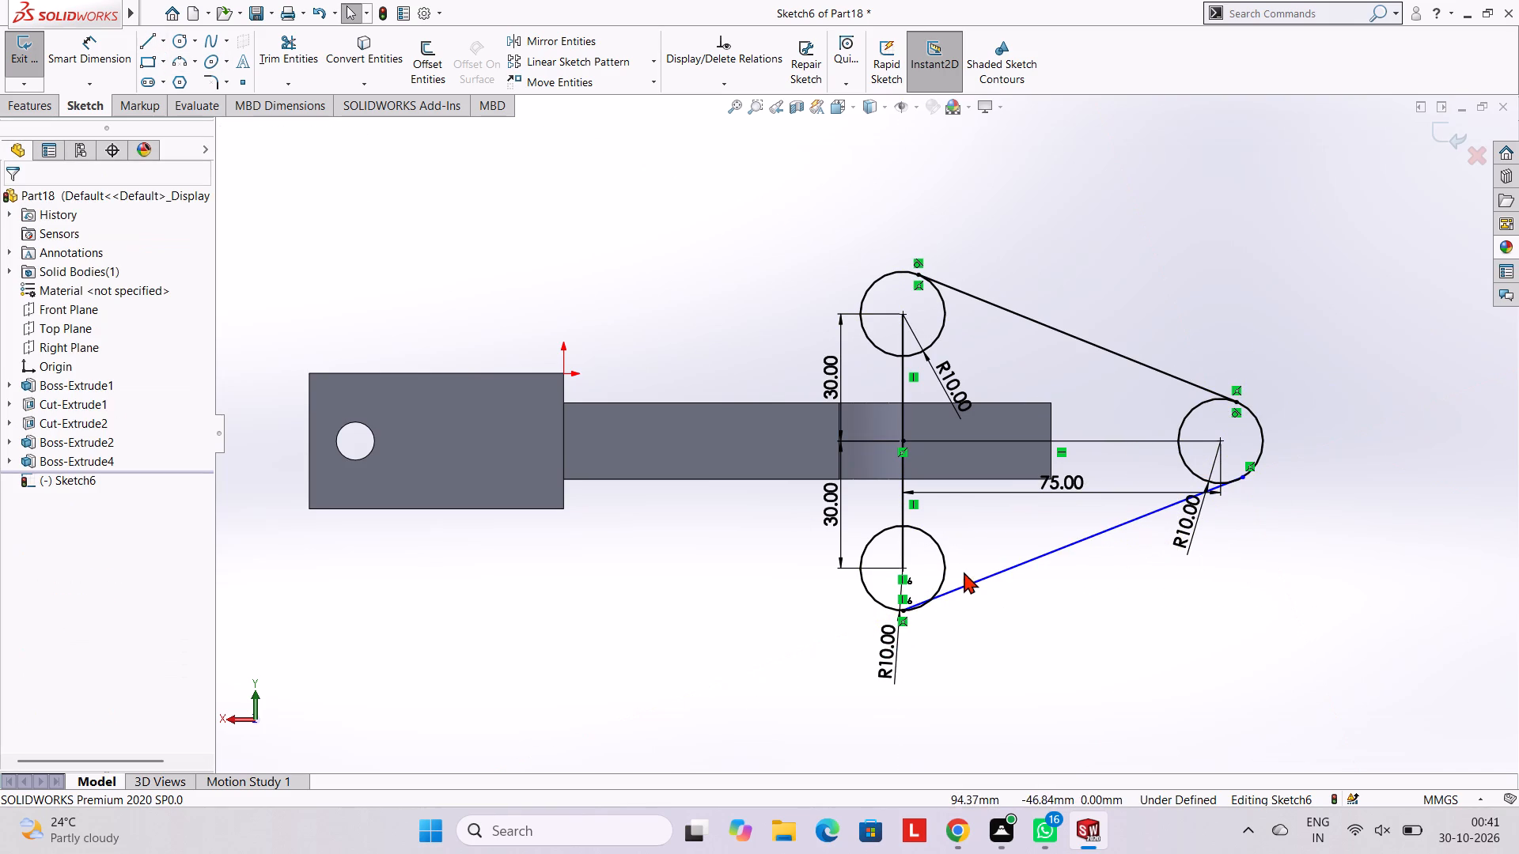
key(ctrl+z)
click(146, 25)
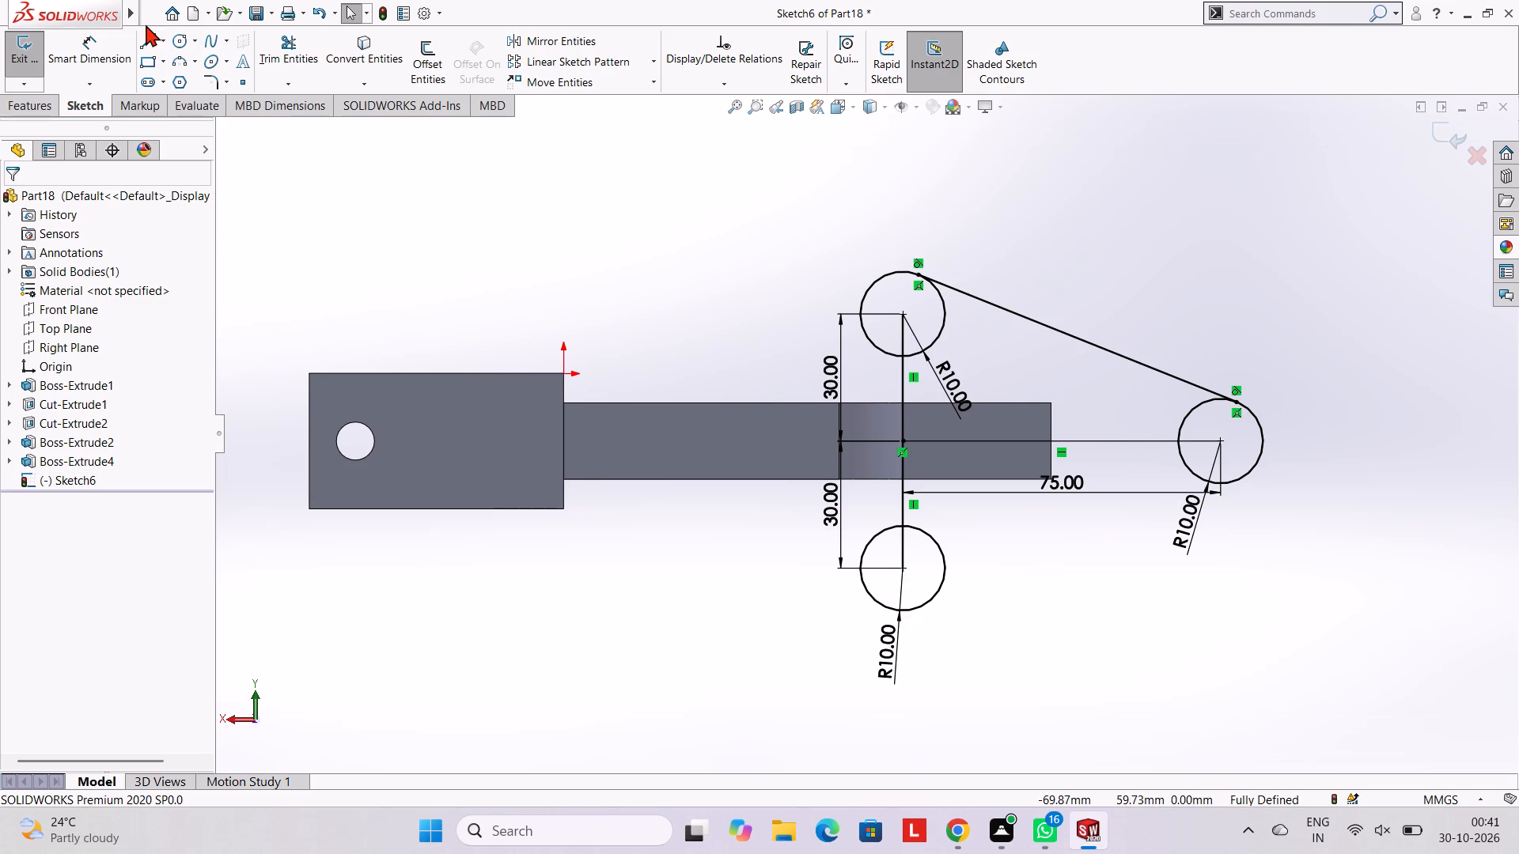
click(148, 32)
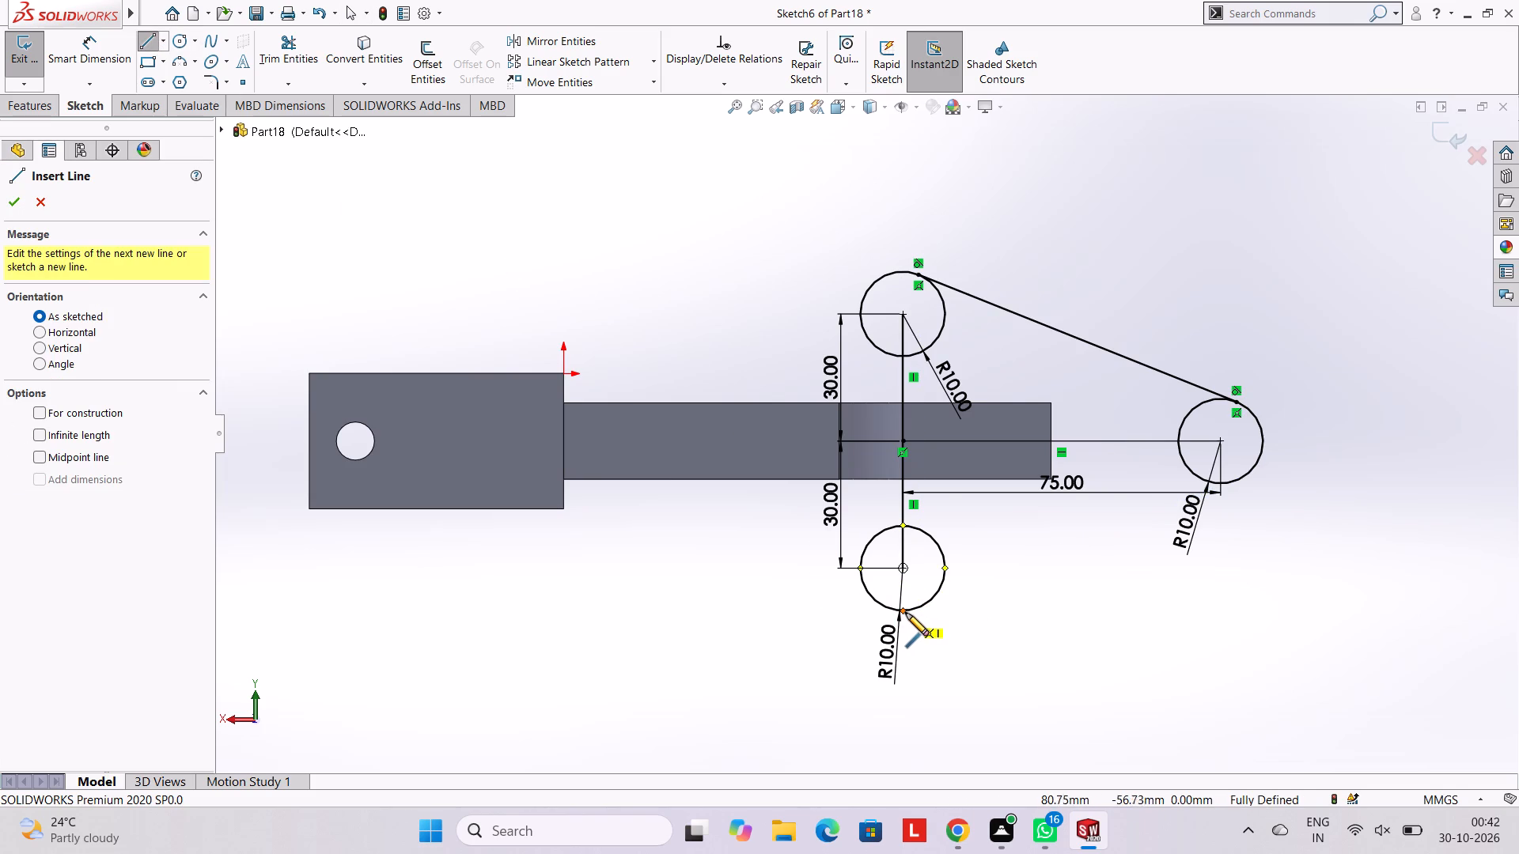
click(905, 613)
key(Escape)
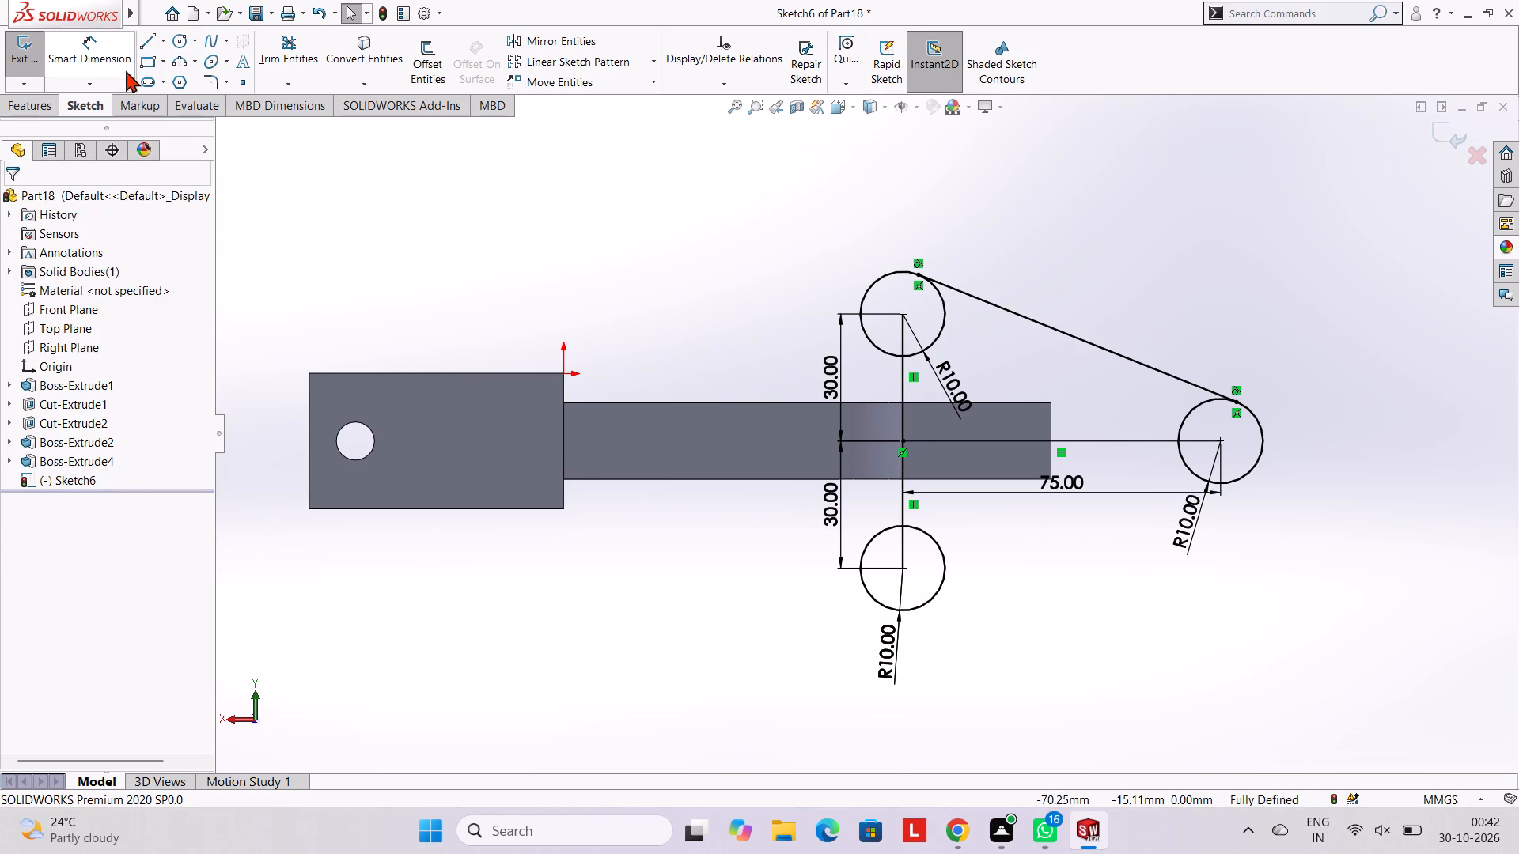
Draw a line tangent to the lower circle and the outer circle along their undersides.
click(144, 40)
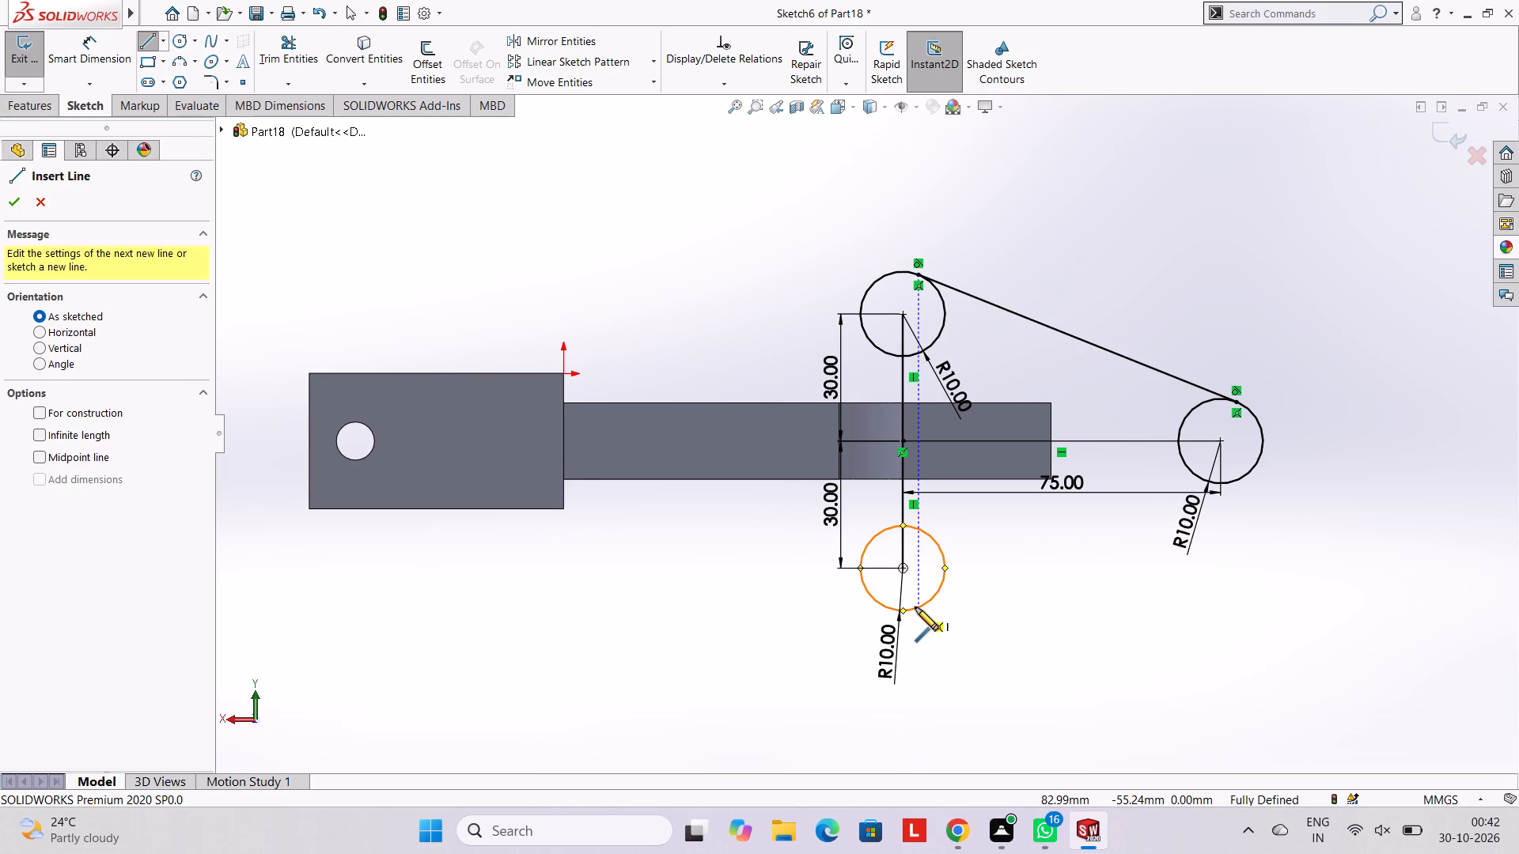
click(911, 611)
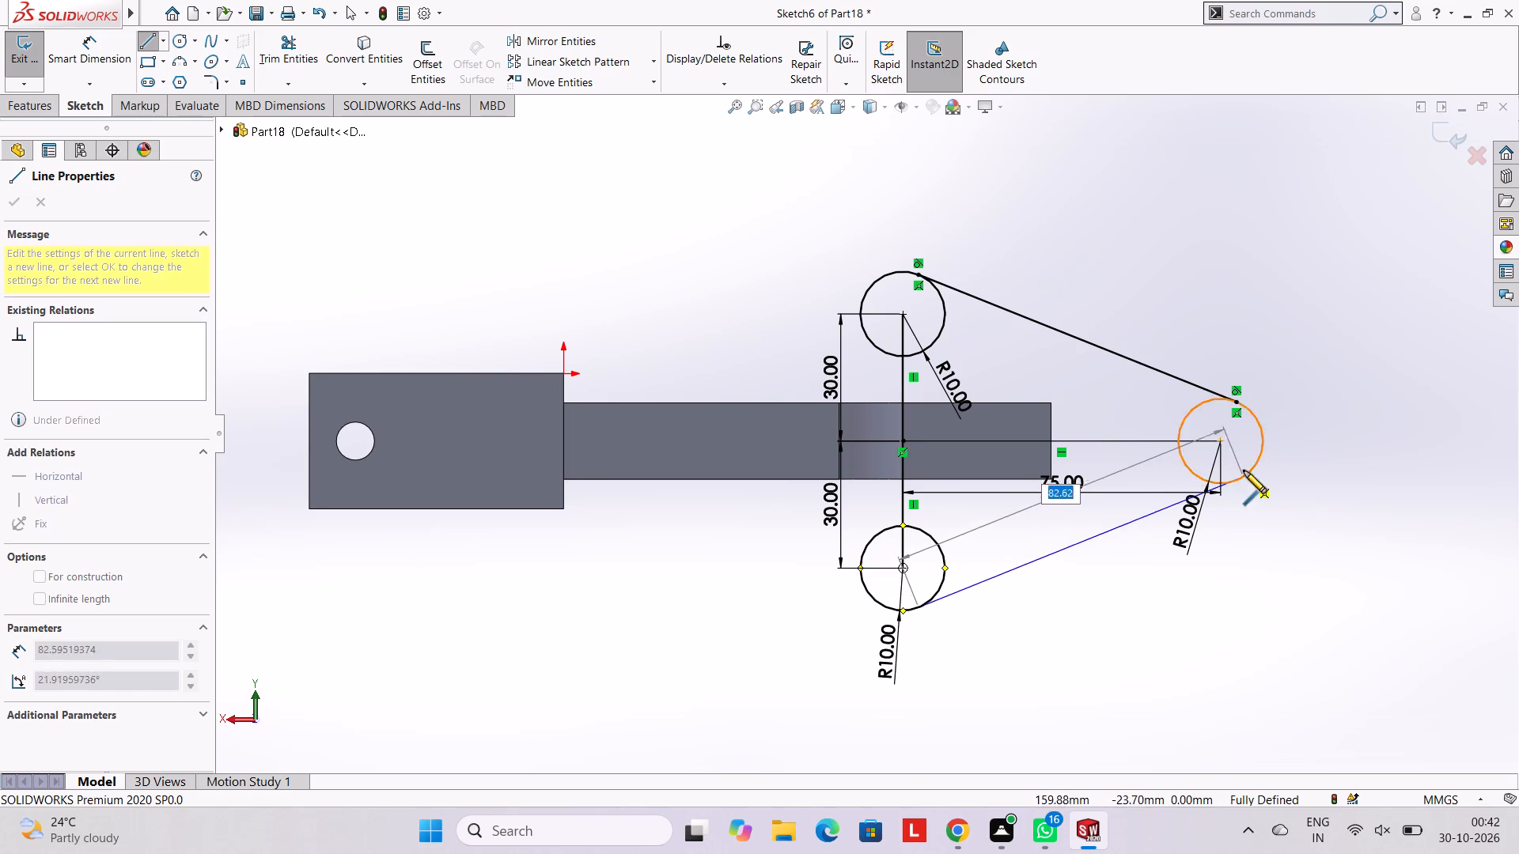
click(1248, 477)
key(Escape)
key(Escape)
key(Escape)
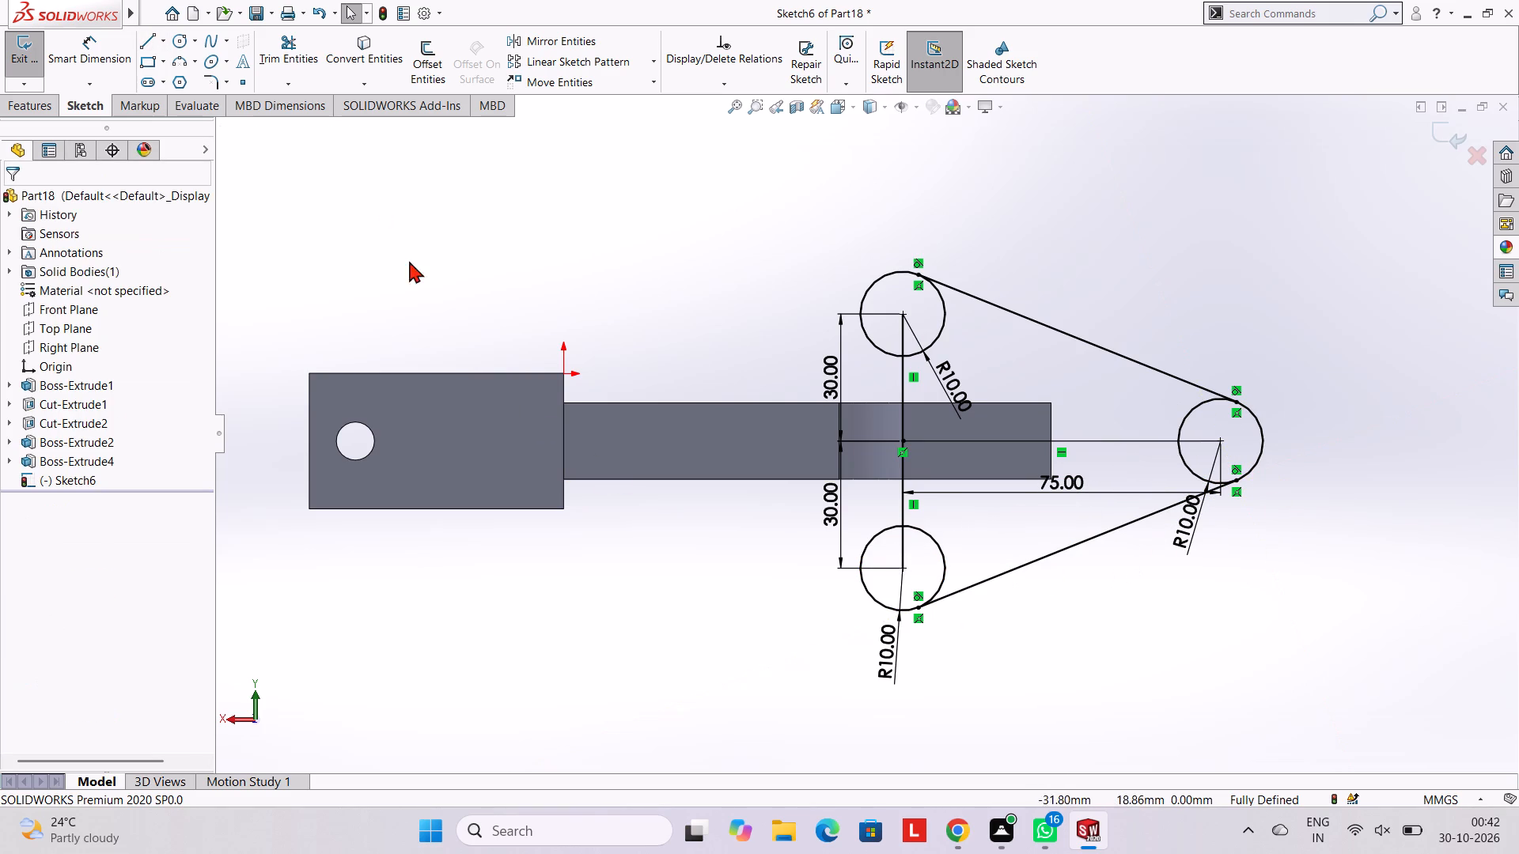
Draw a vertical line about 60 mm long, tangent to the upper and lower circles on the side facing the clamp block.
click(142, 33)
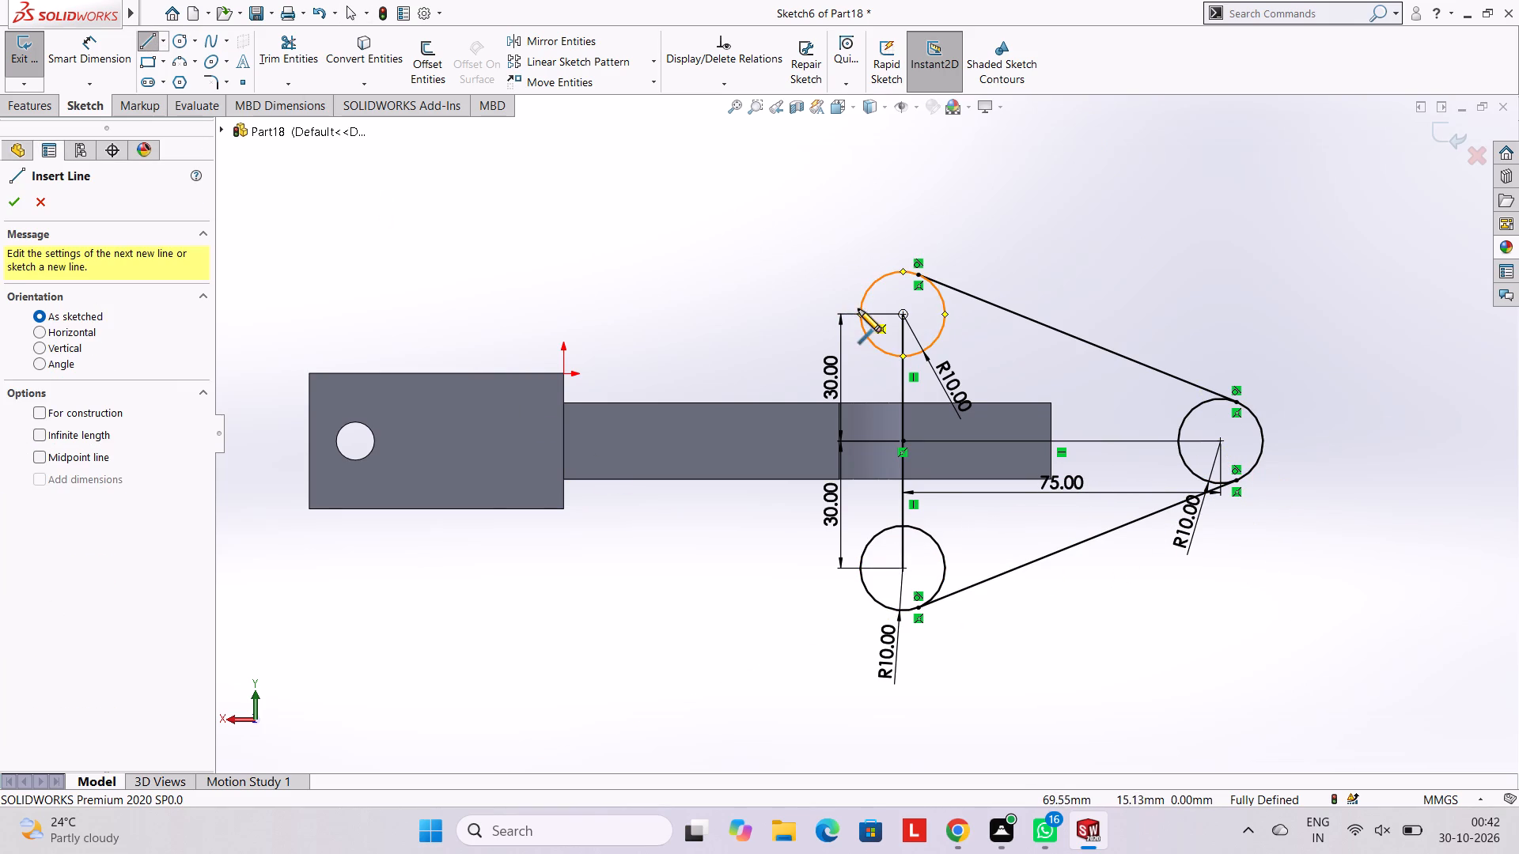
click(858, 309)
click(856, 572)
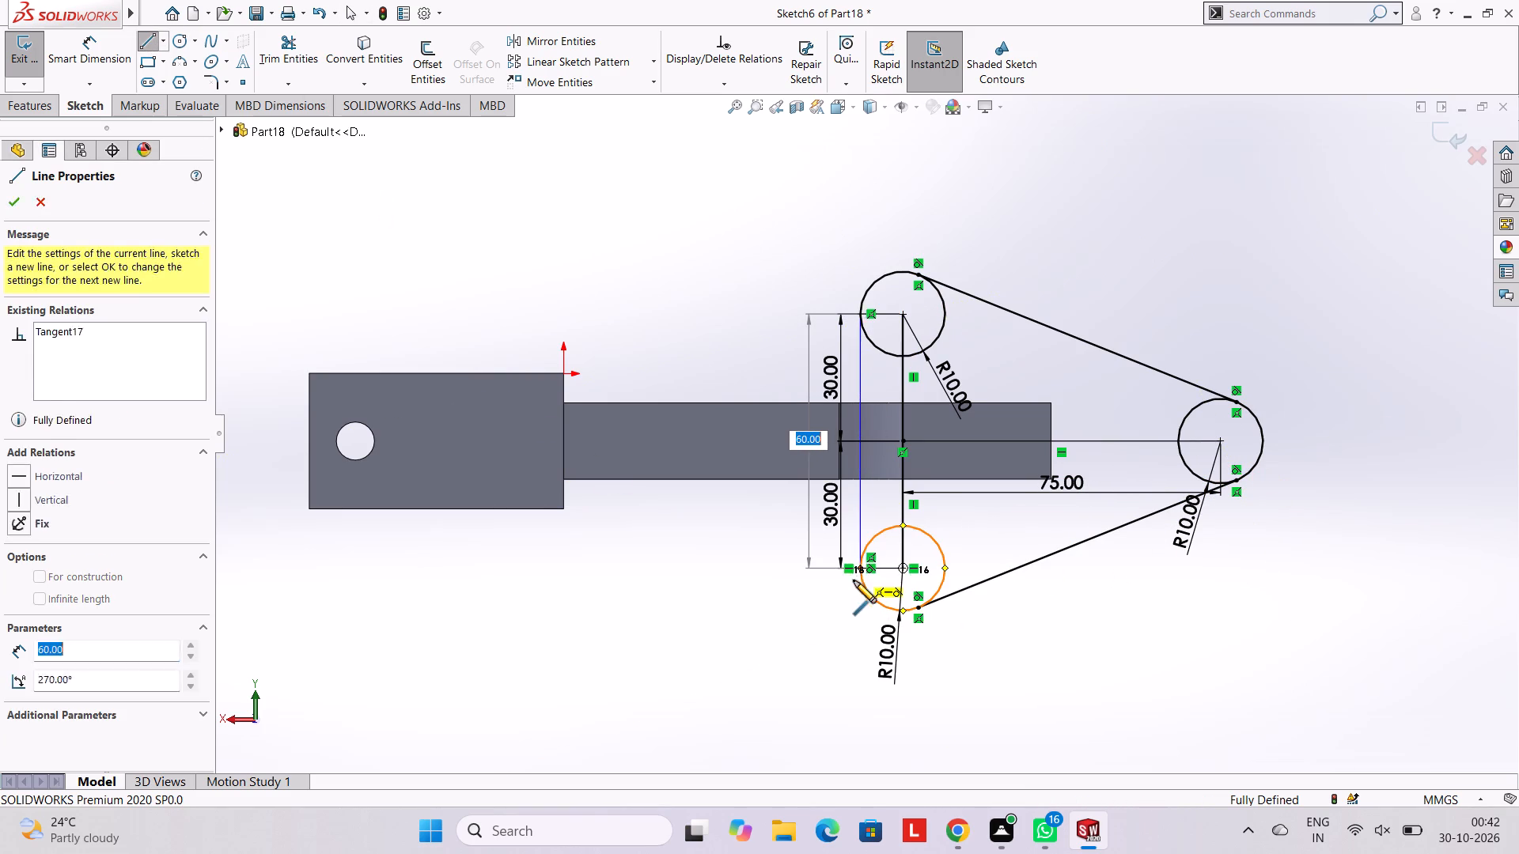
key(Escape)
key(Escape)
key(Escape)
Trim the upper circle's inner arc and the vertical and horizontal centre lines between the circles, accepting deletion of their associated dimensions.
scroll(1203, 400, up, 1)
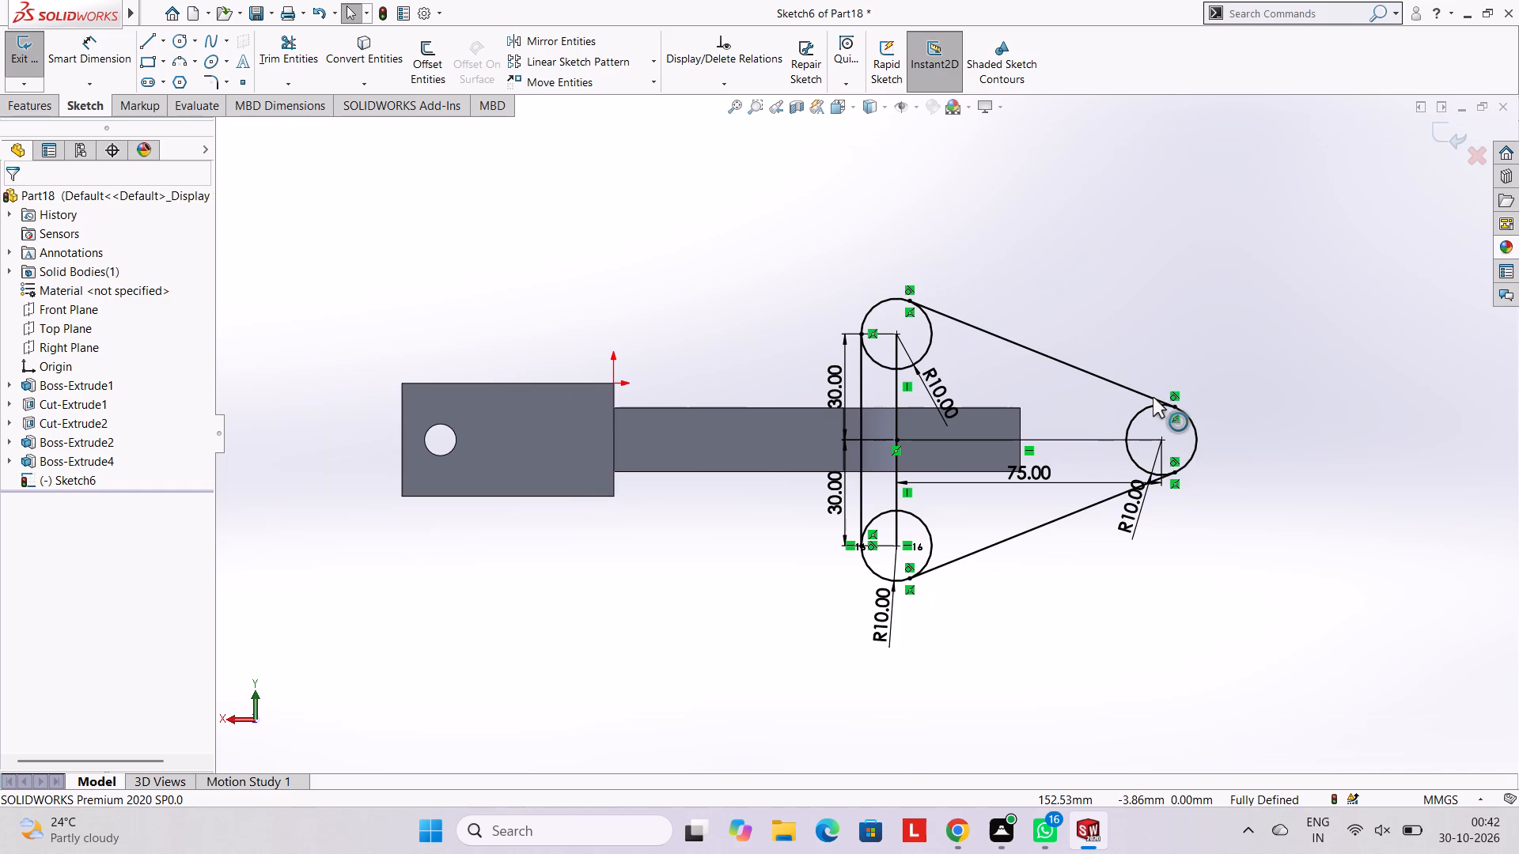
scroll(1140, 403, down, 2)
click(272, 48)
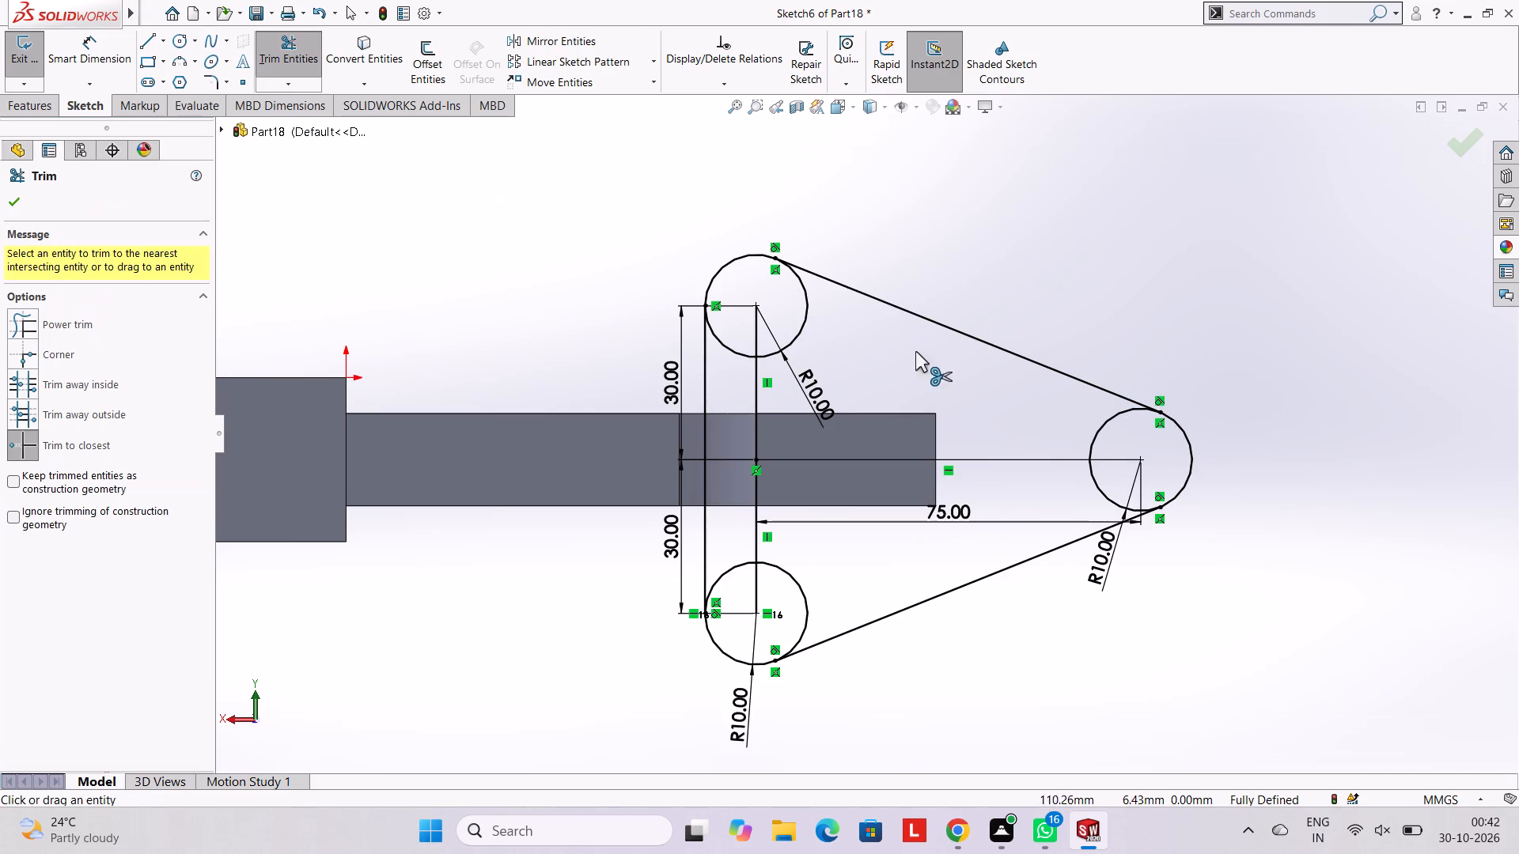
click(801, 333)
click(729, 346)
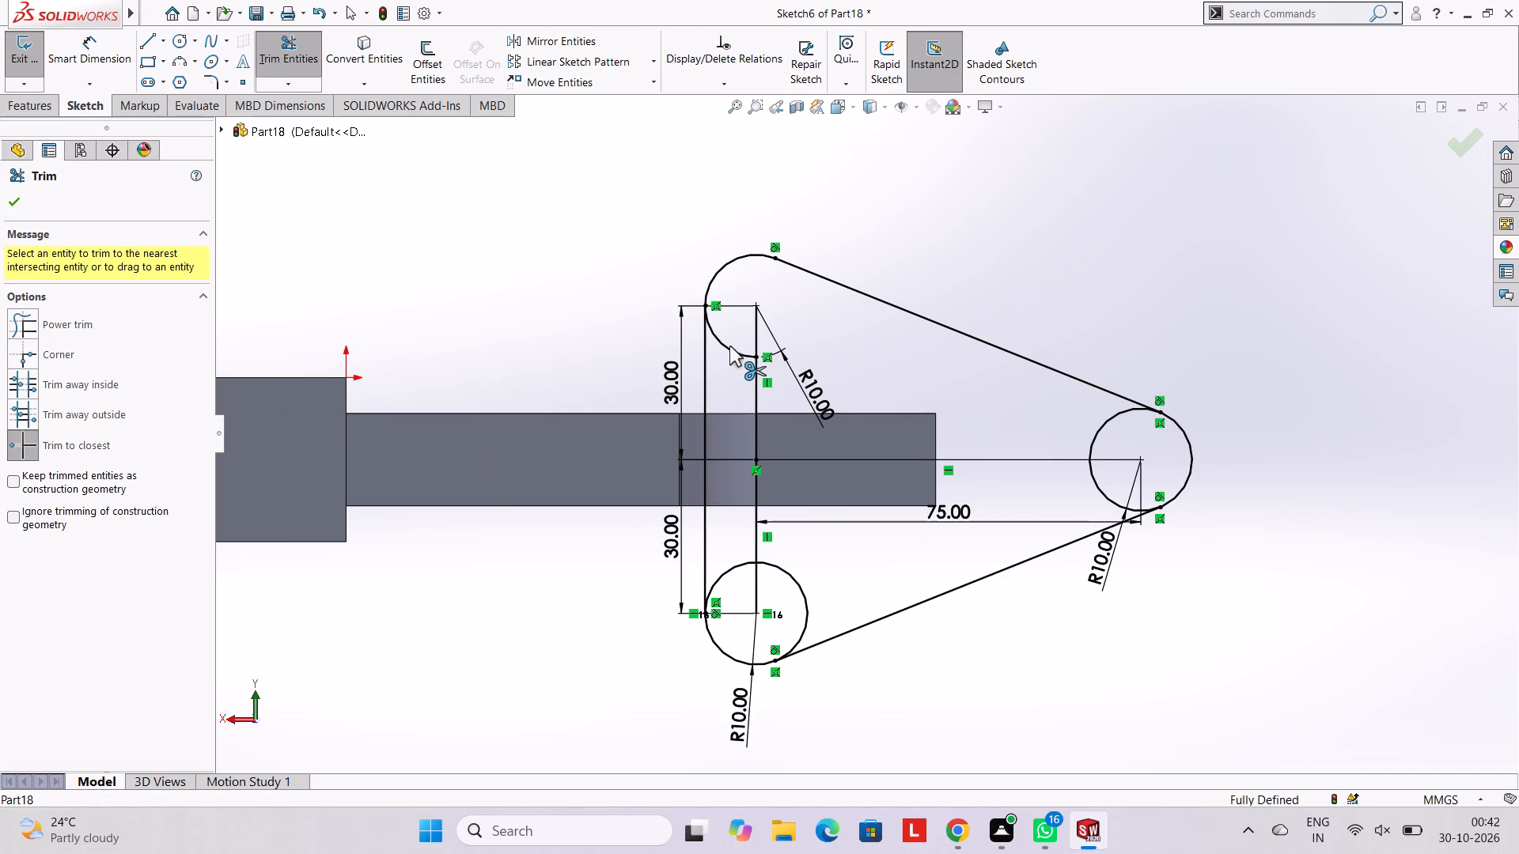
click(760, 386)
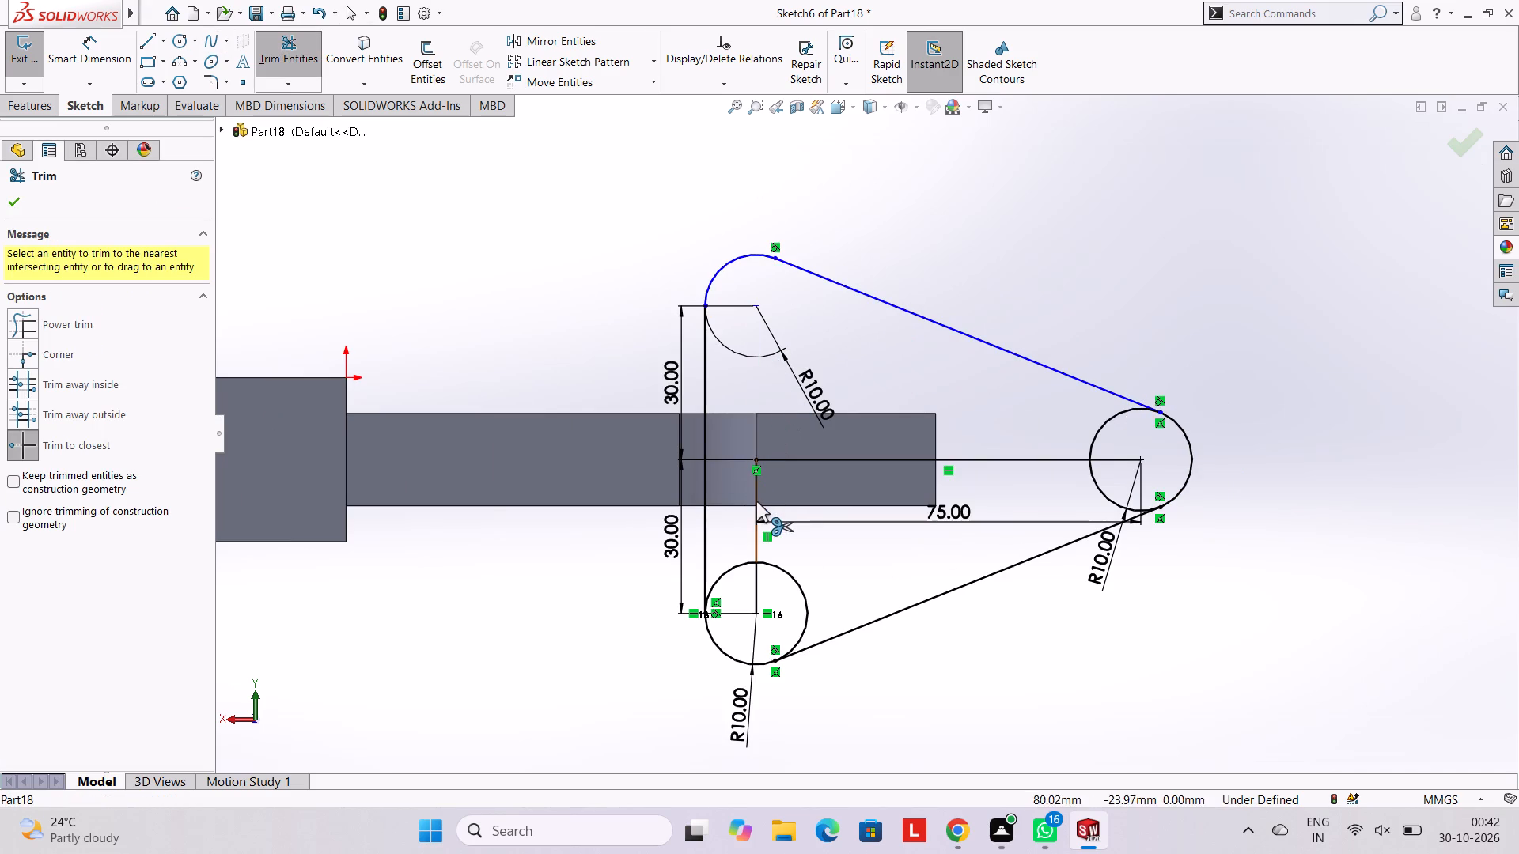
click(756, 501)
click(808, 461)
click(812, 419)
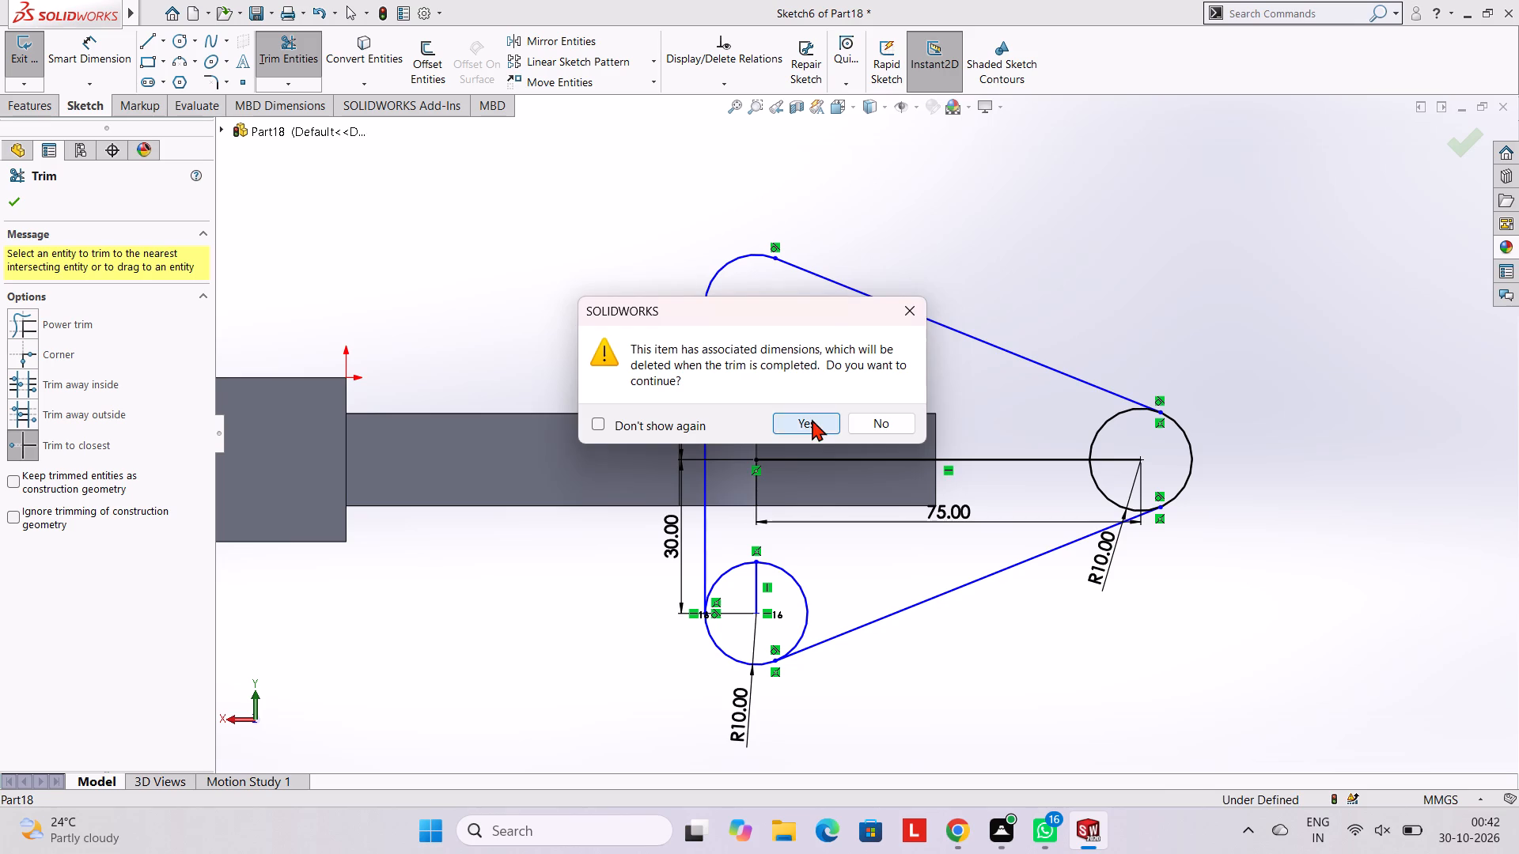
Trim the inner arcs of the outer and lower circles and the leftover line stubs, leaving one closed rounded-triangle outline.
click(1098, 433)
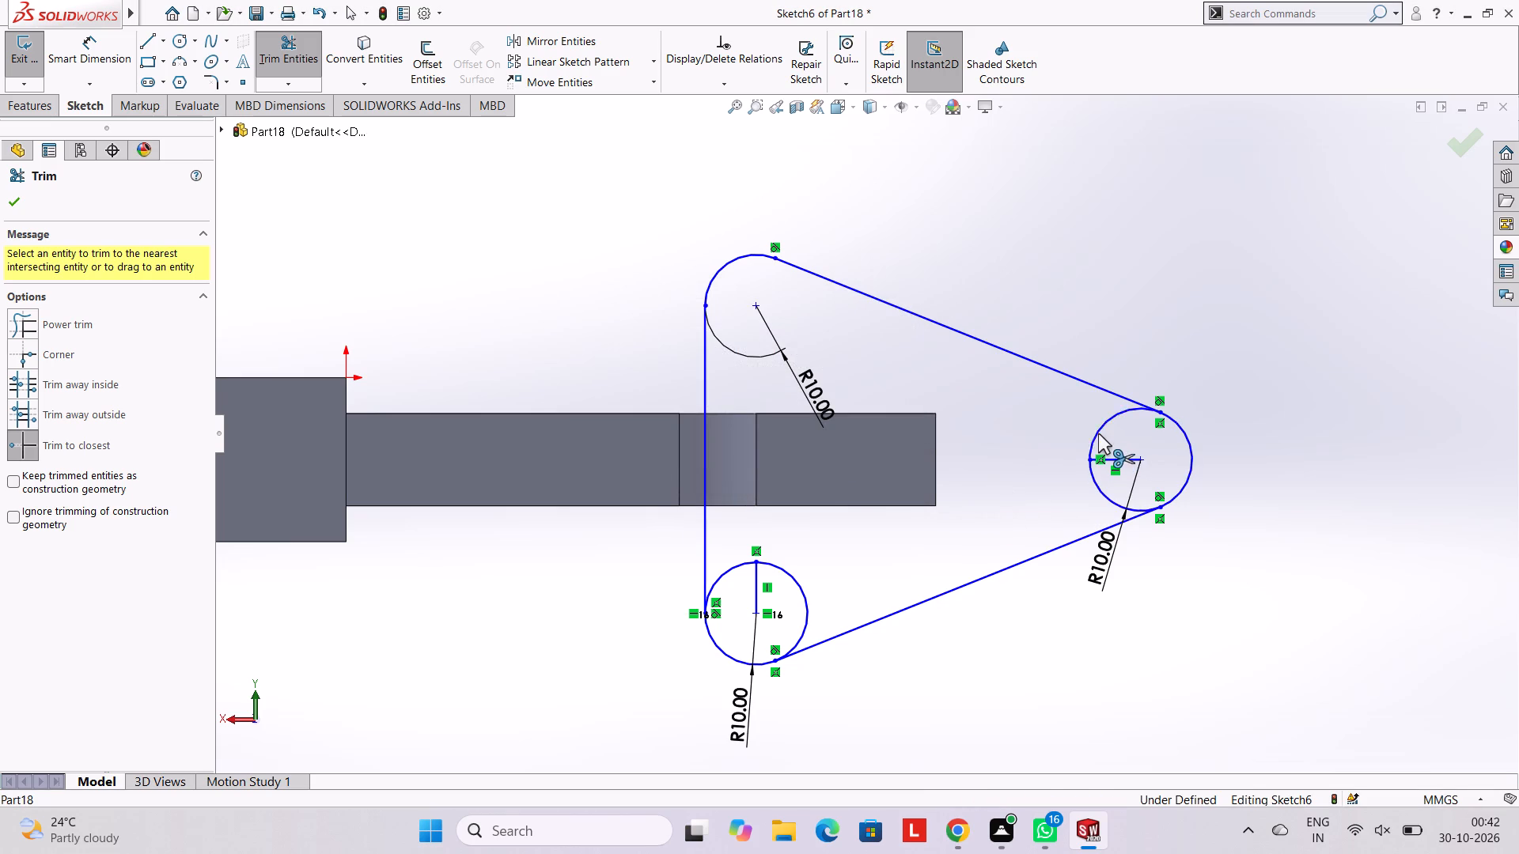
click(1092, 475)
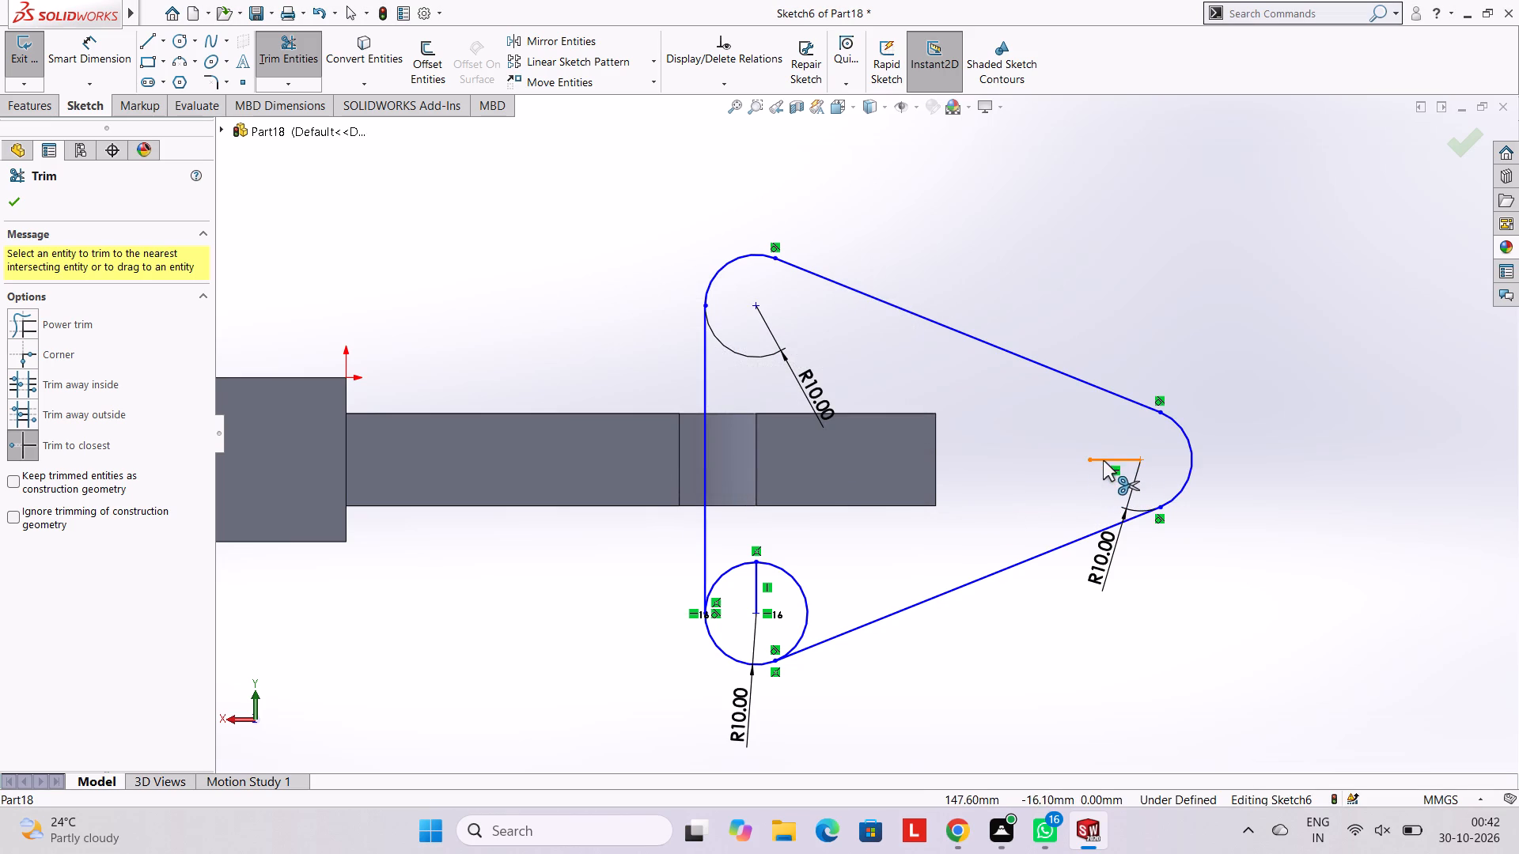
click(1103, 460)
click(728, 575)
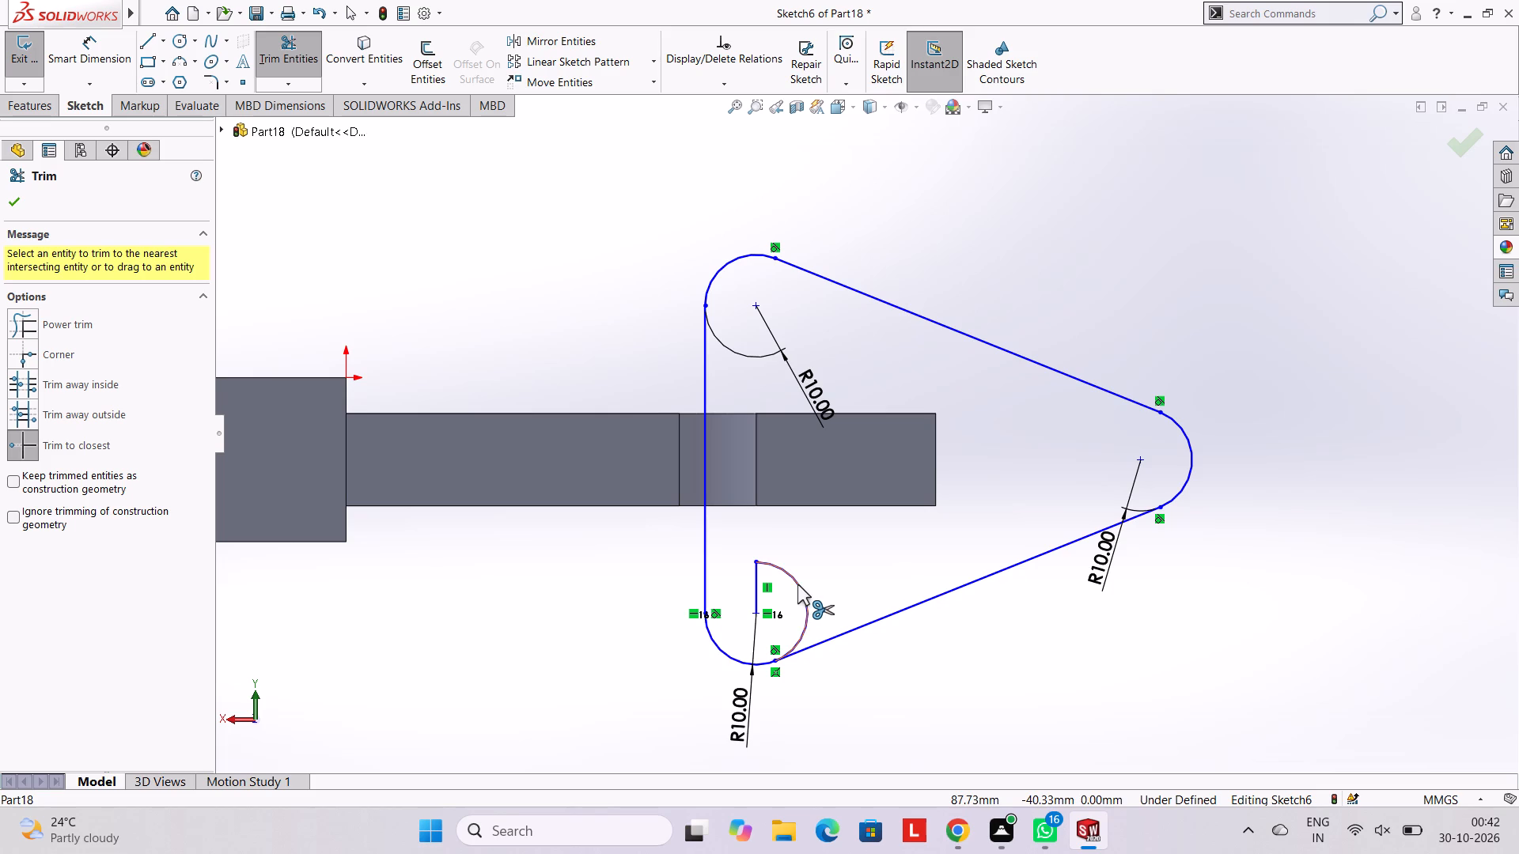
click(797, 584)
click(756, 573)
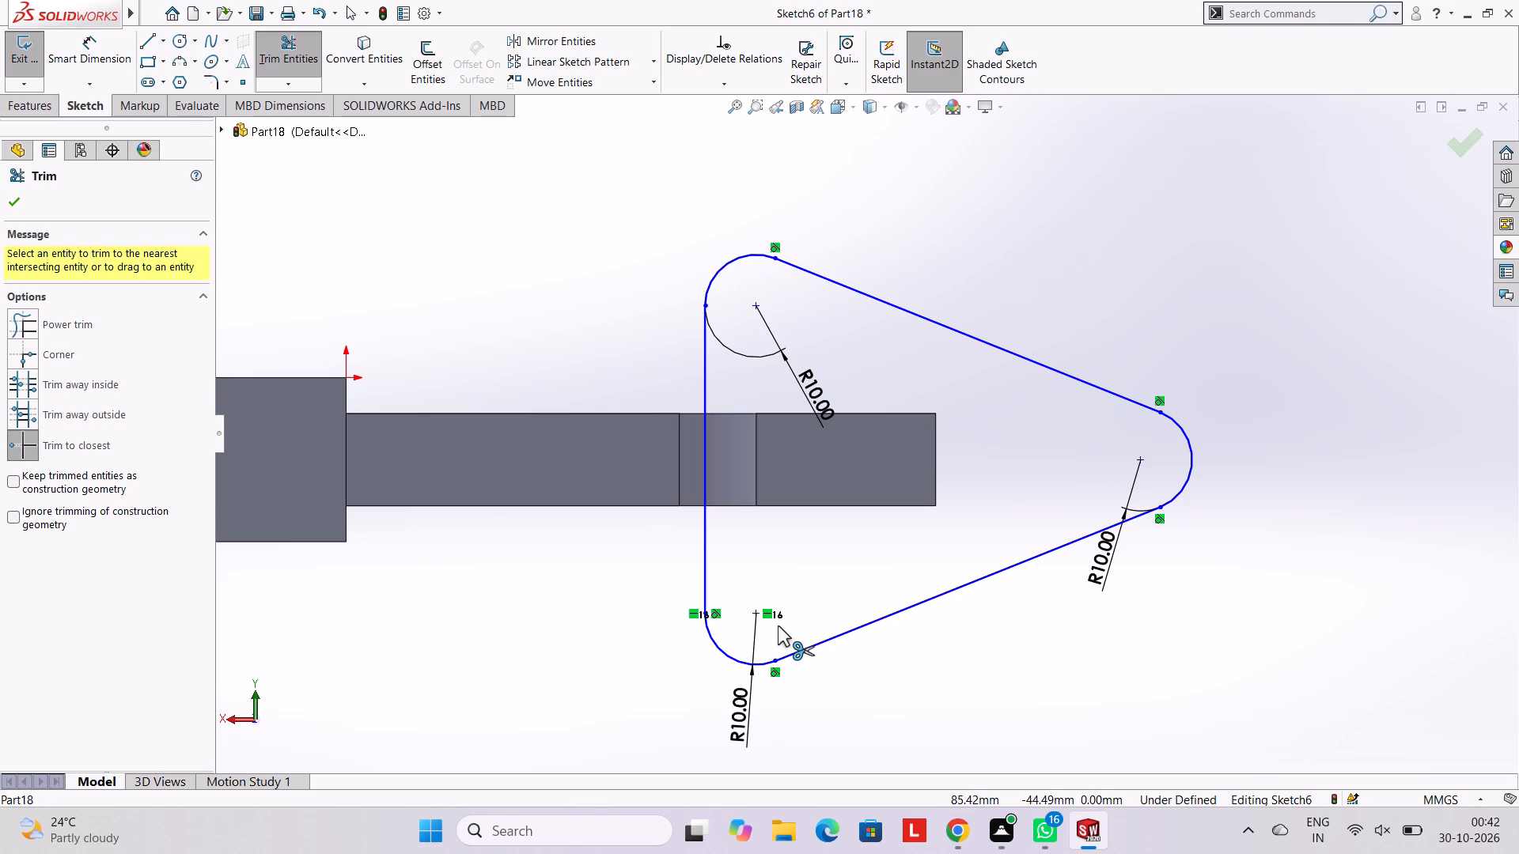
key(Escape)
key(Escape)
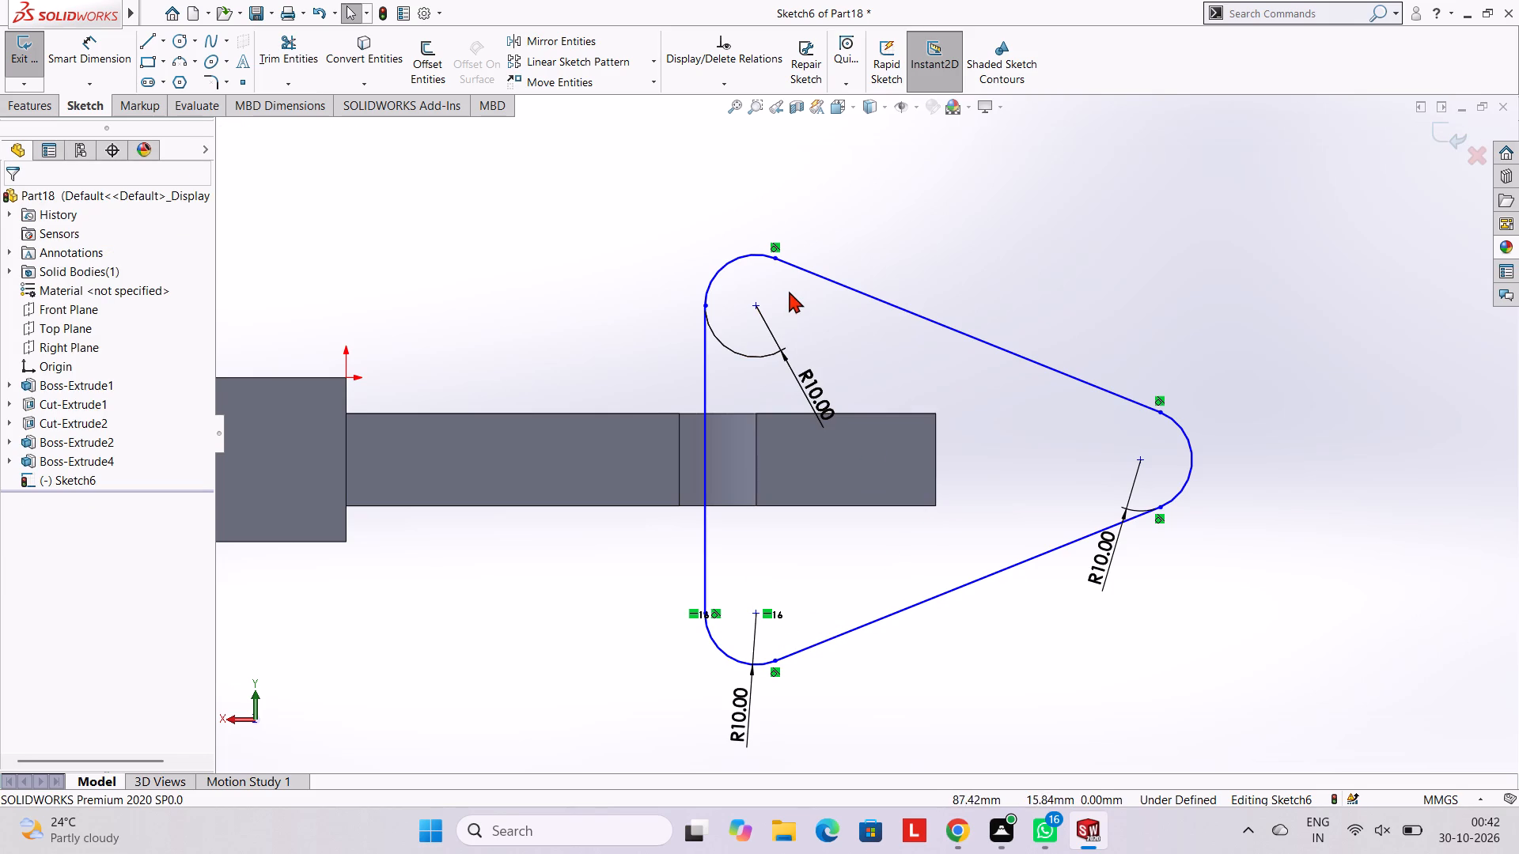
Apply tangent relations between the upper arc and both its adjoining lines, the sloped one and the vertical one.
click(748, 259)
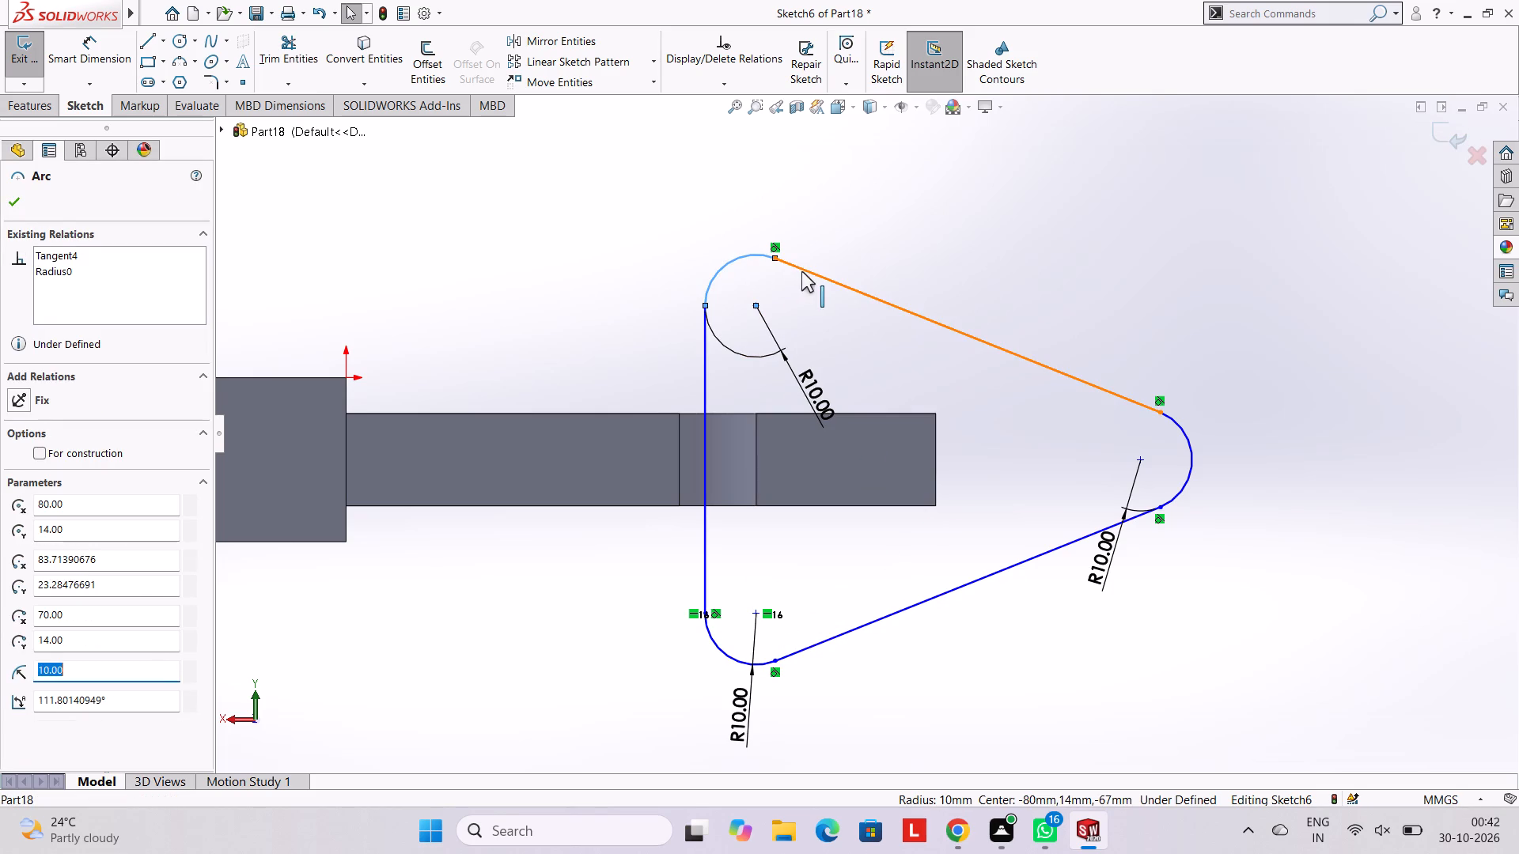
ctrl+click(801, 271)
ctrl+click(57, 483)
ctrl+click(57, 483)
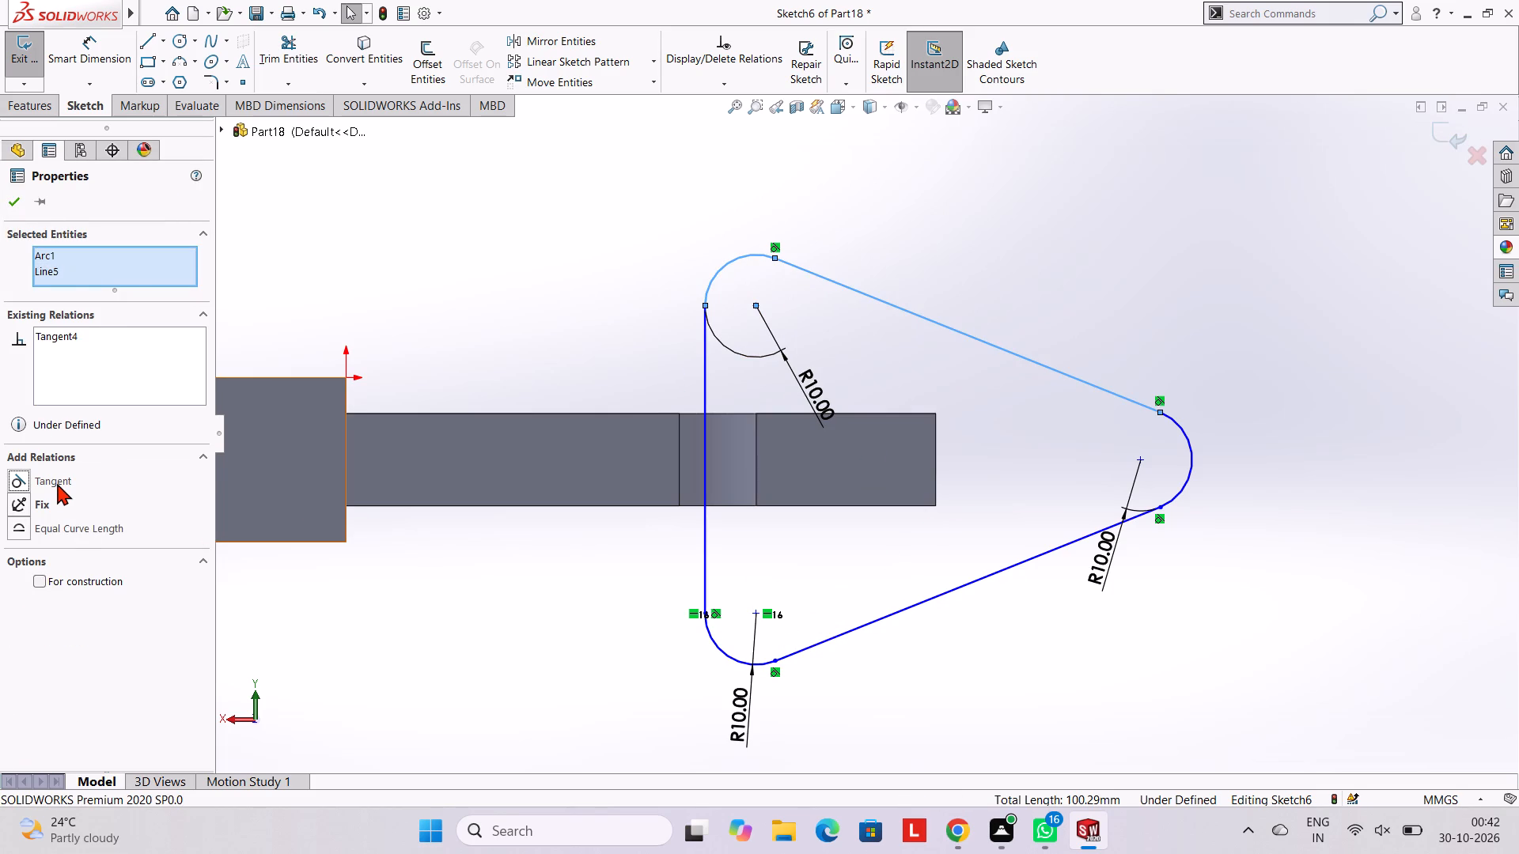
key(Escape)
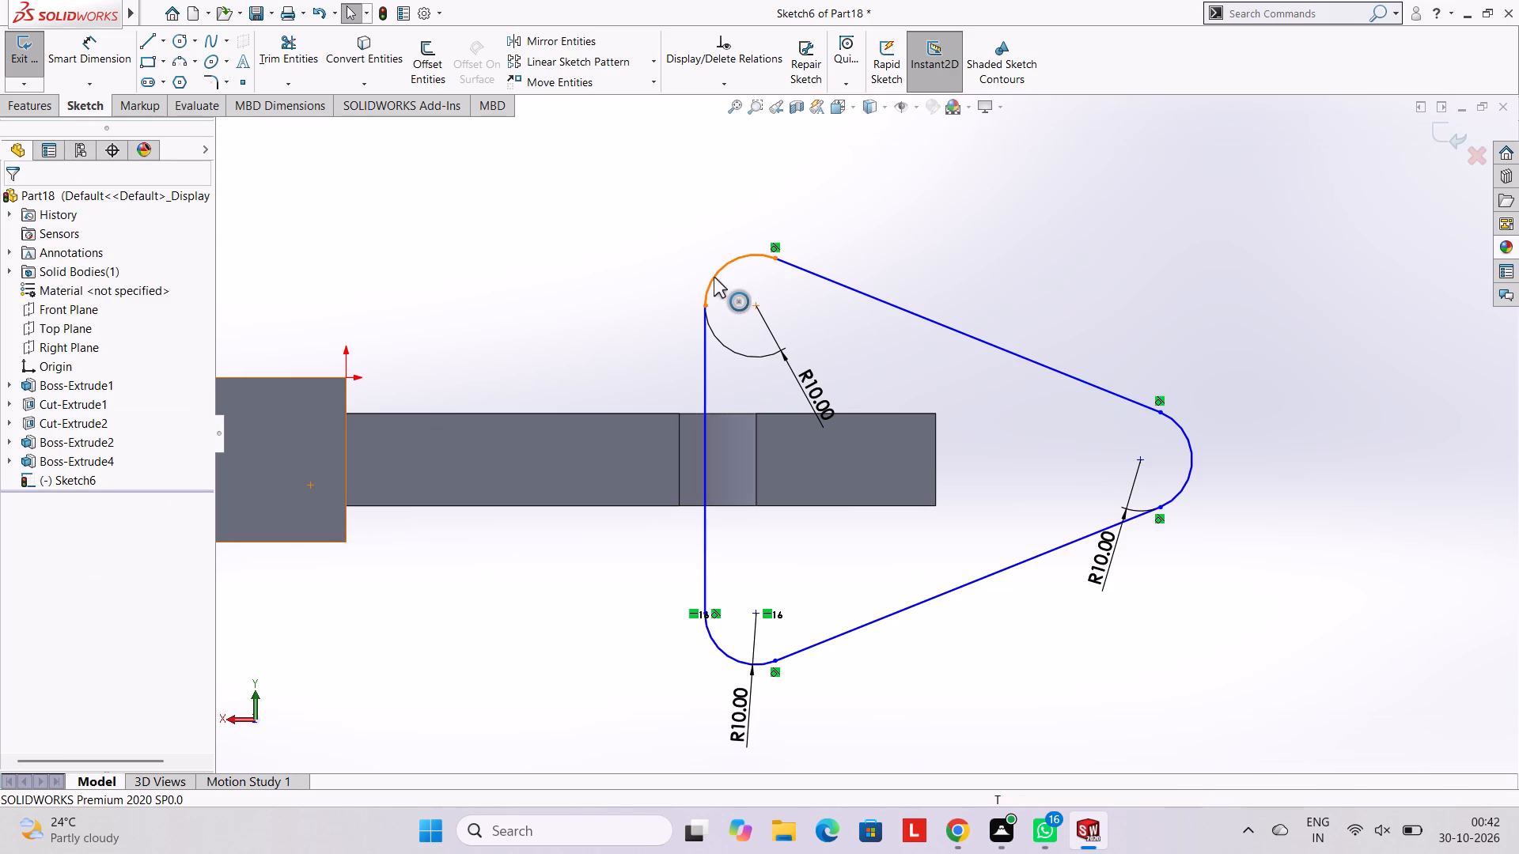
click(714, 277)
ctrl+click(702, 340)
ctrl+click(51, 478)
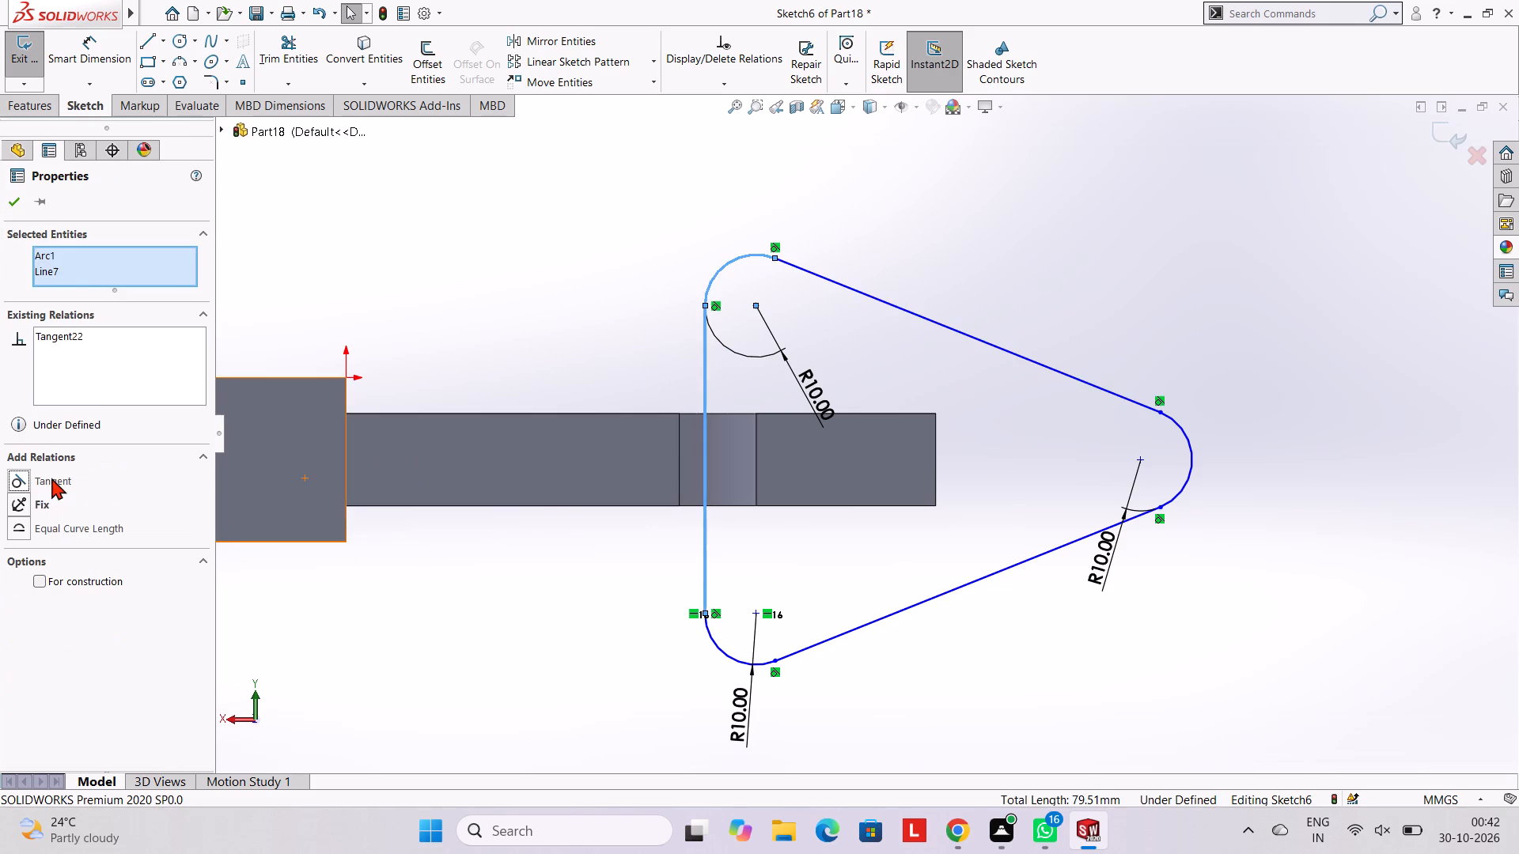
key(Escape)
key(Escape)
Apply tangent relations between the lower arc and both its adjoining lines, the vertical one and the sloped one.
click(706, 535)
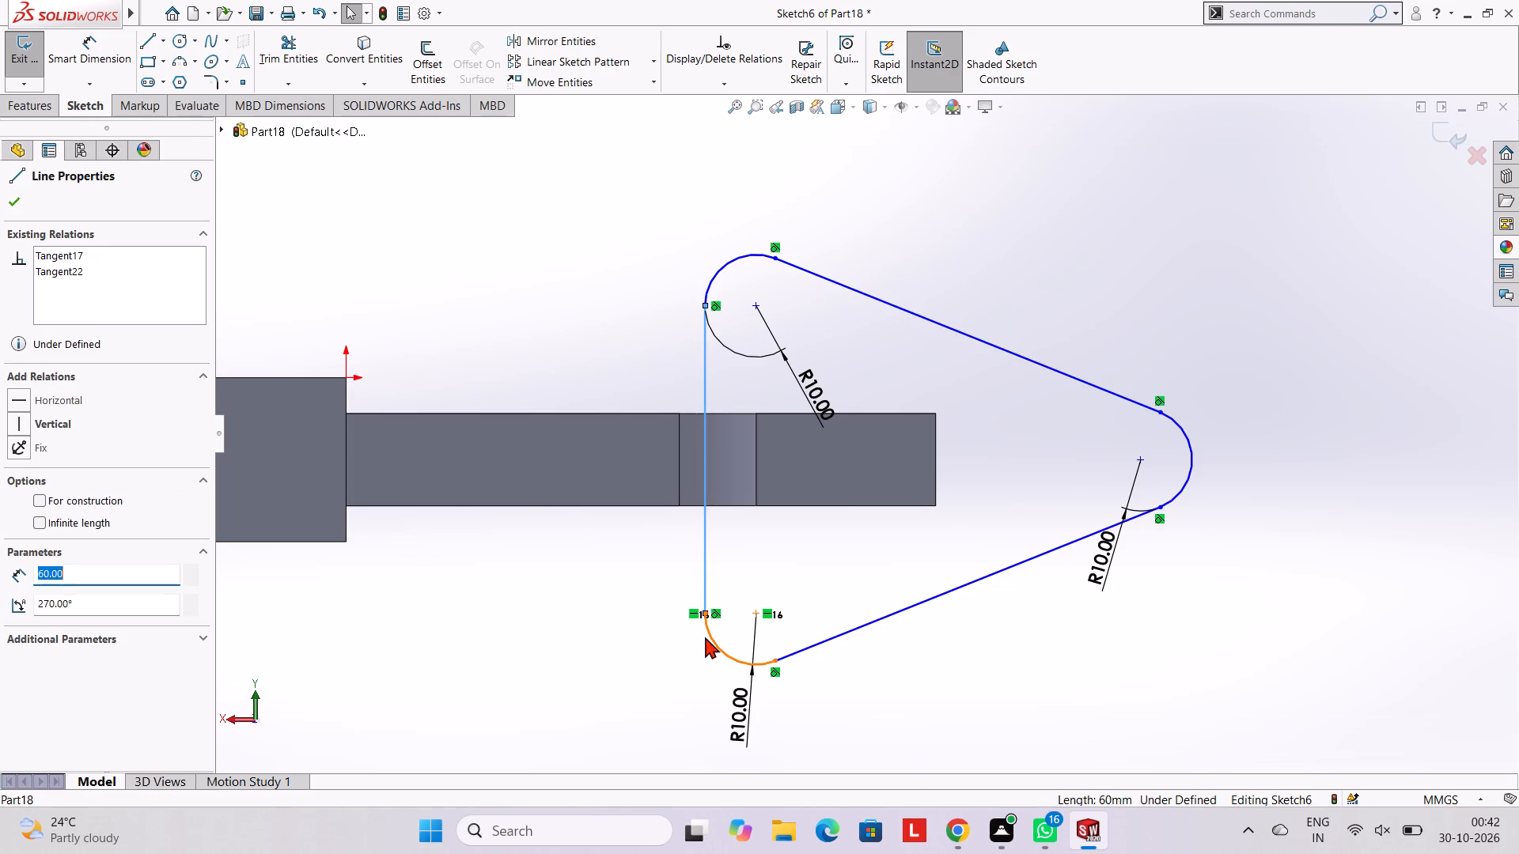
ctrl+click(714, 637)
ctrl+click(62, 478)
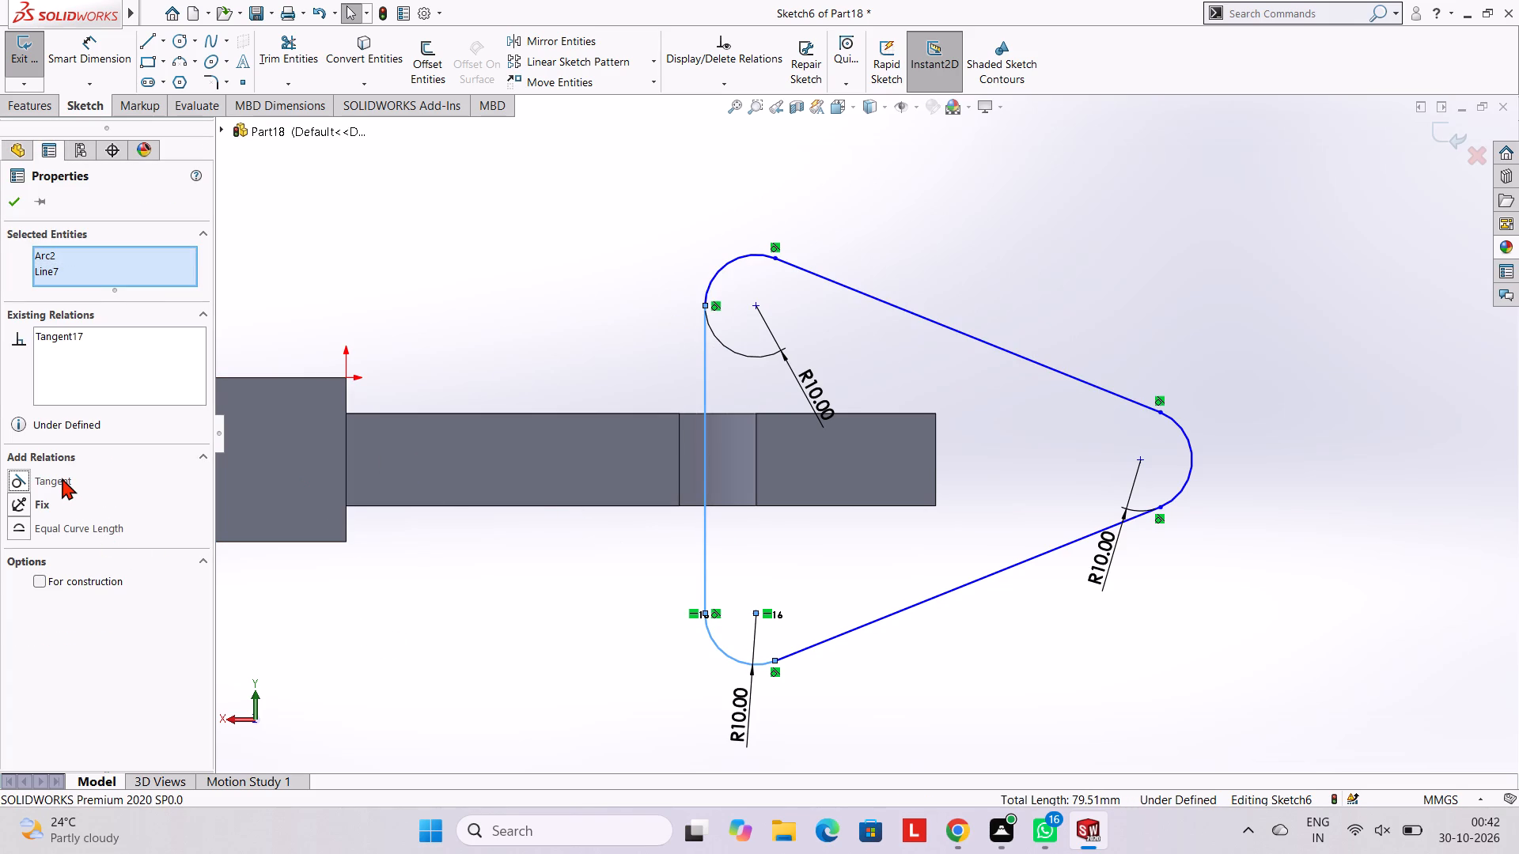
key(Escape)
key(Escape)
click(752, 662)
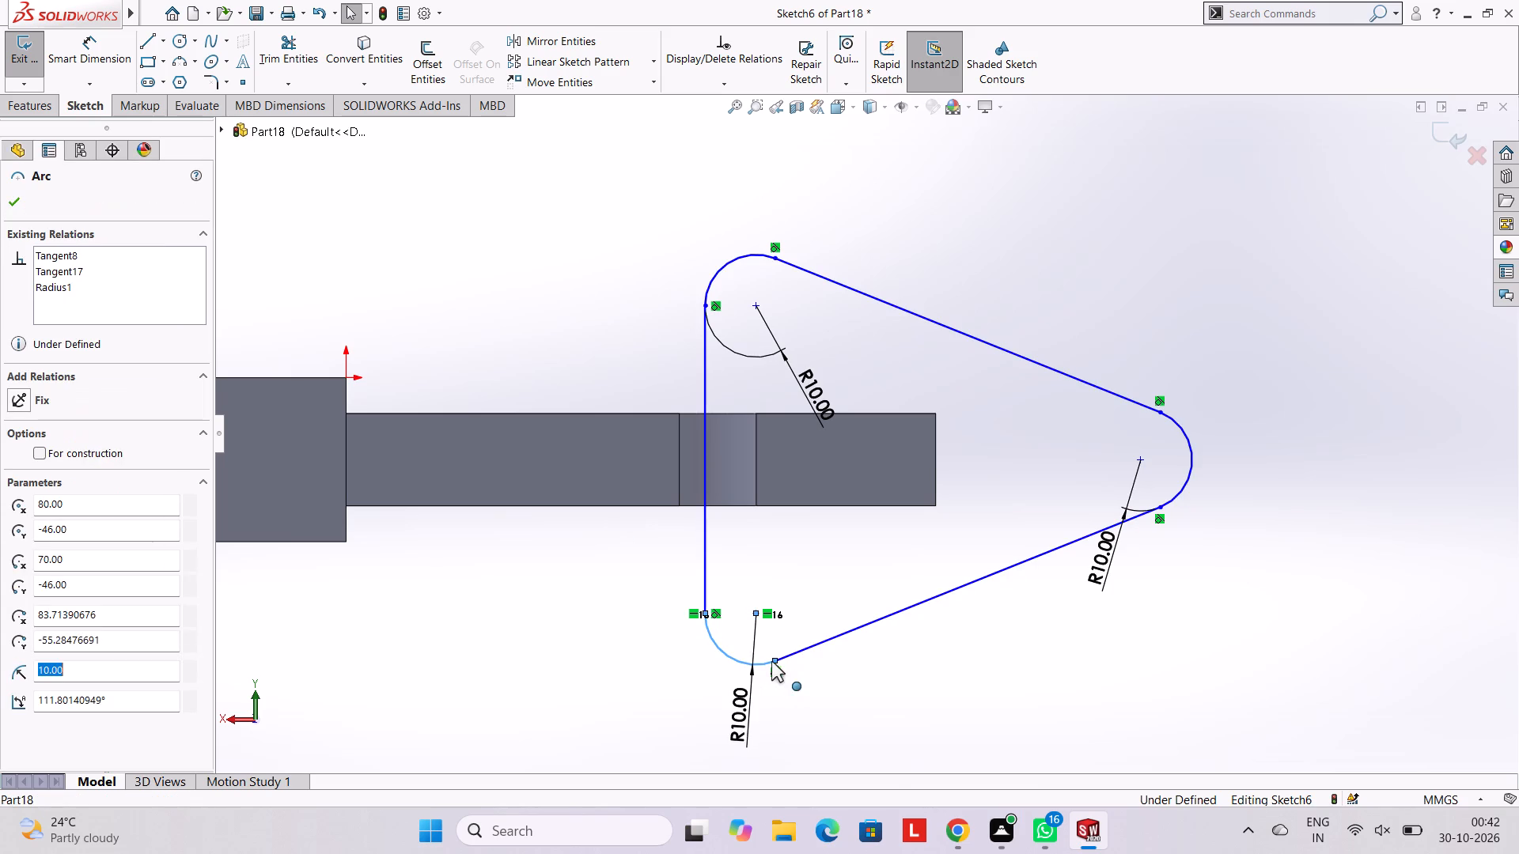
ctrl+click(786, 656)
ctrl+click(49, 482)
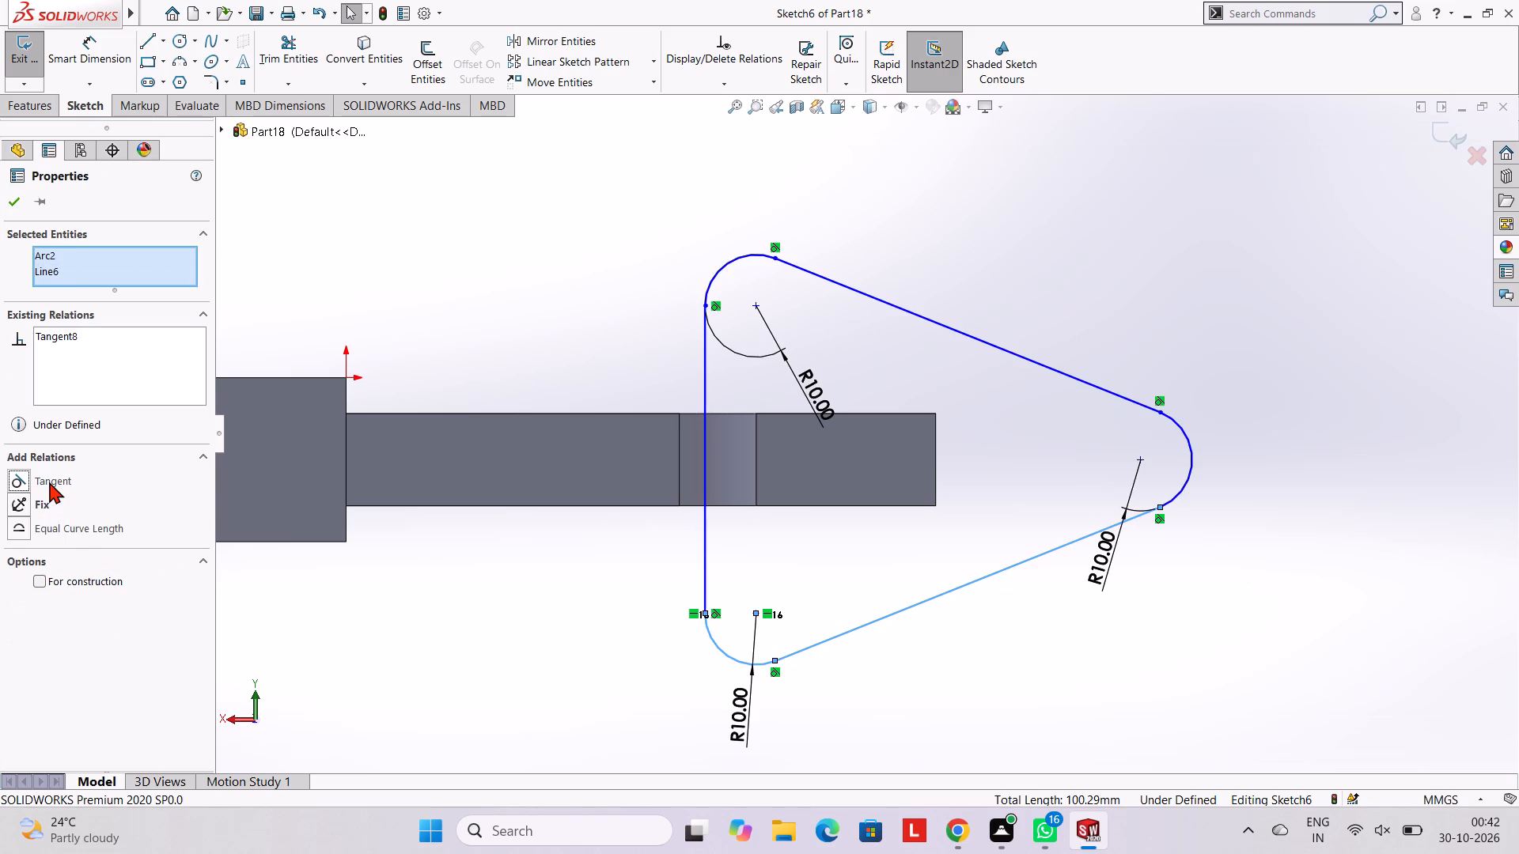
ctrl+click(49, 482)
key(Escape)
key(Escape)
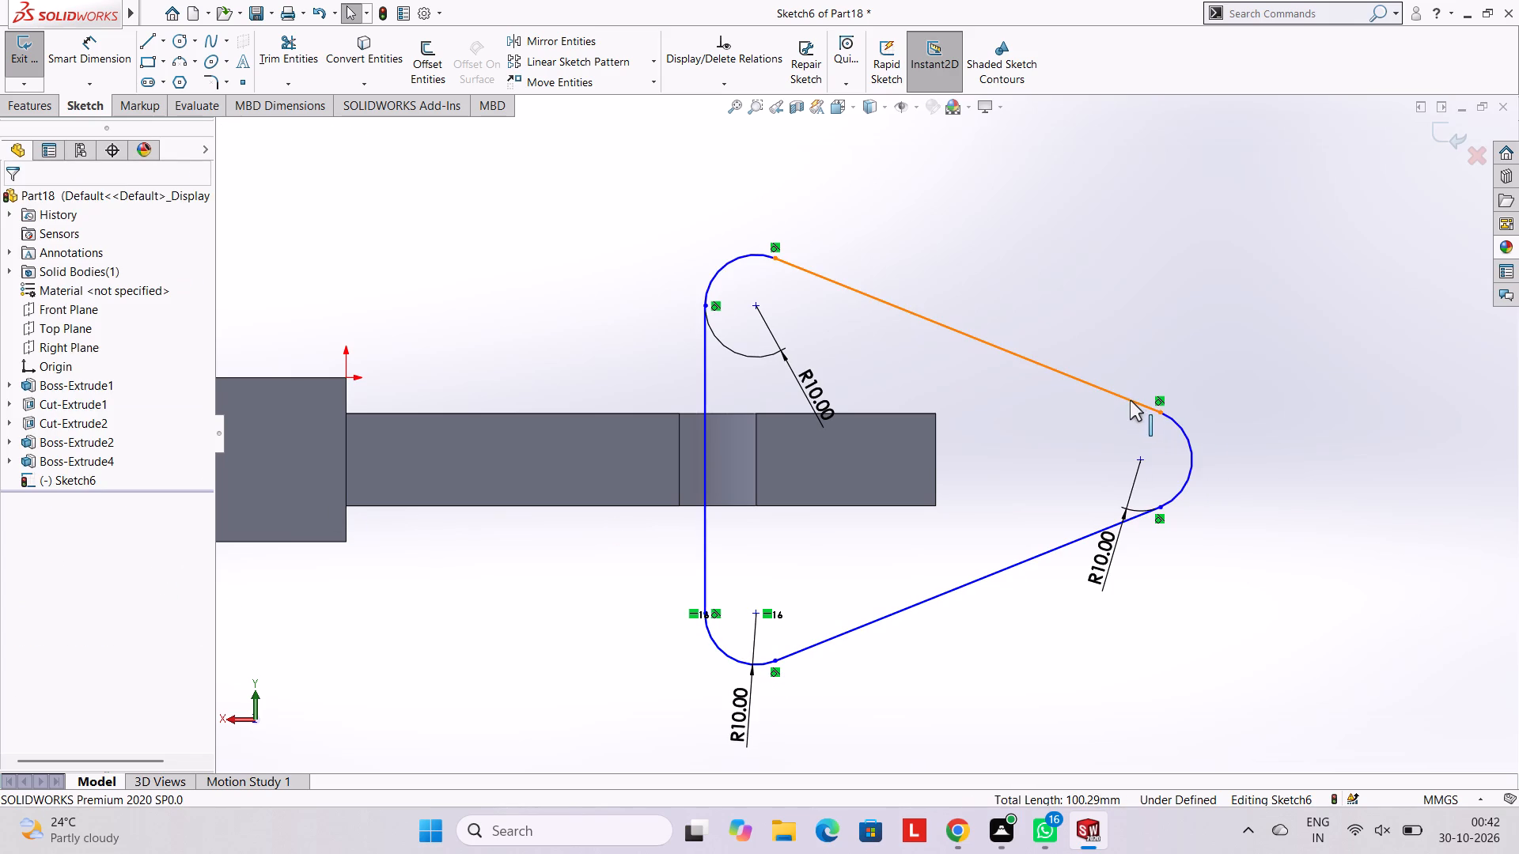
Apply tangent relations between the outer arc and the upper and lower sloped lines.
click(1130, 400)
ctrl+click(1170, 421)
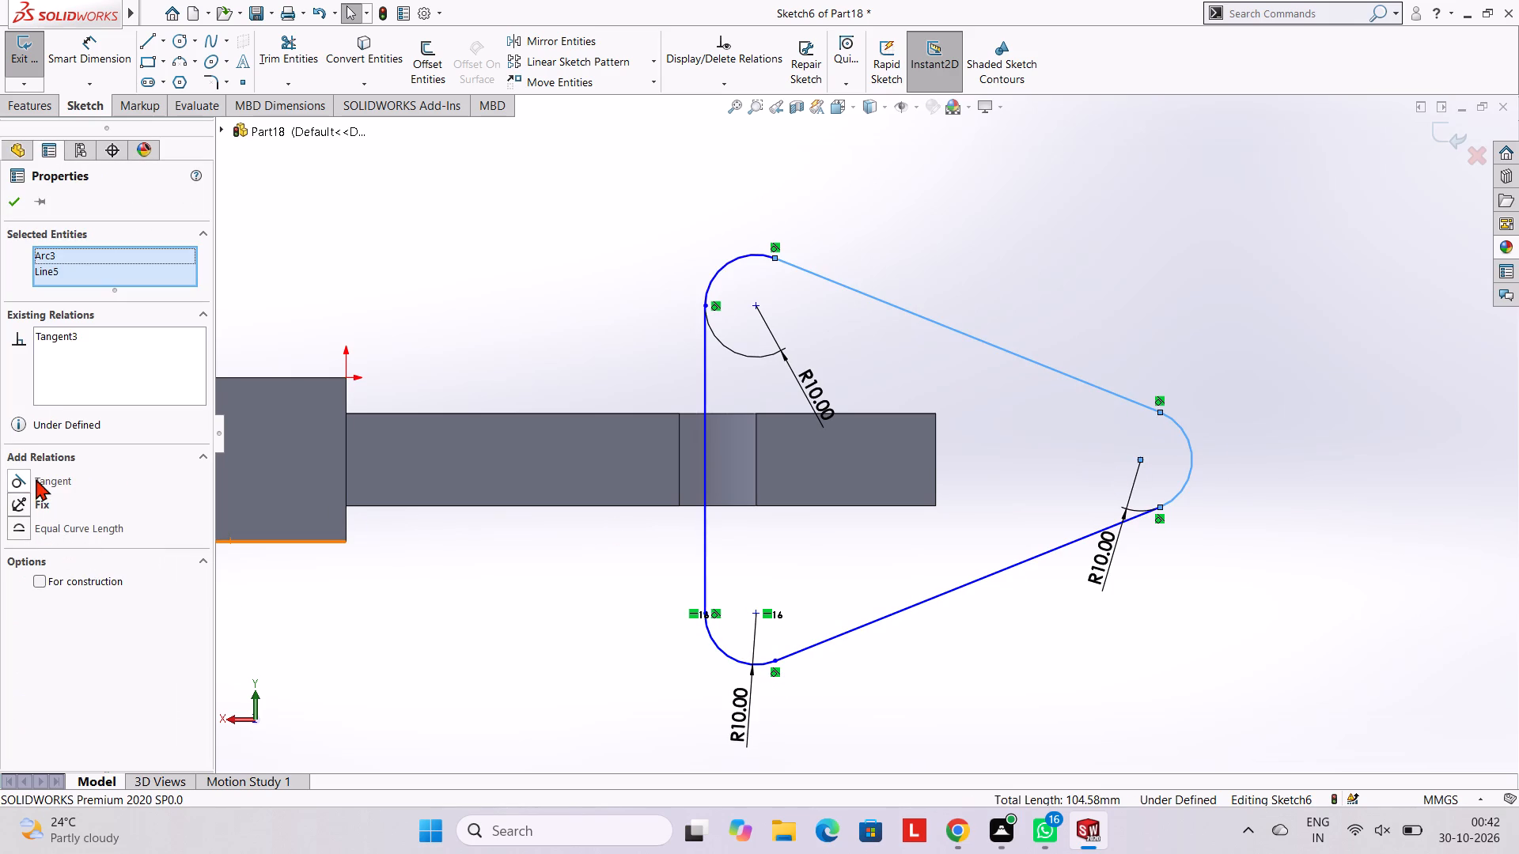
ctrl+click(36, 478)
ctrl+click(36, 478)
key(Escape)
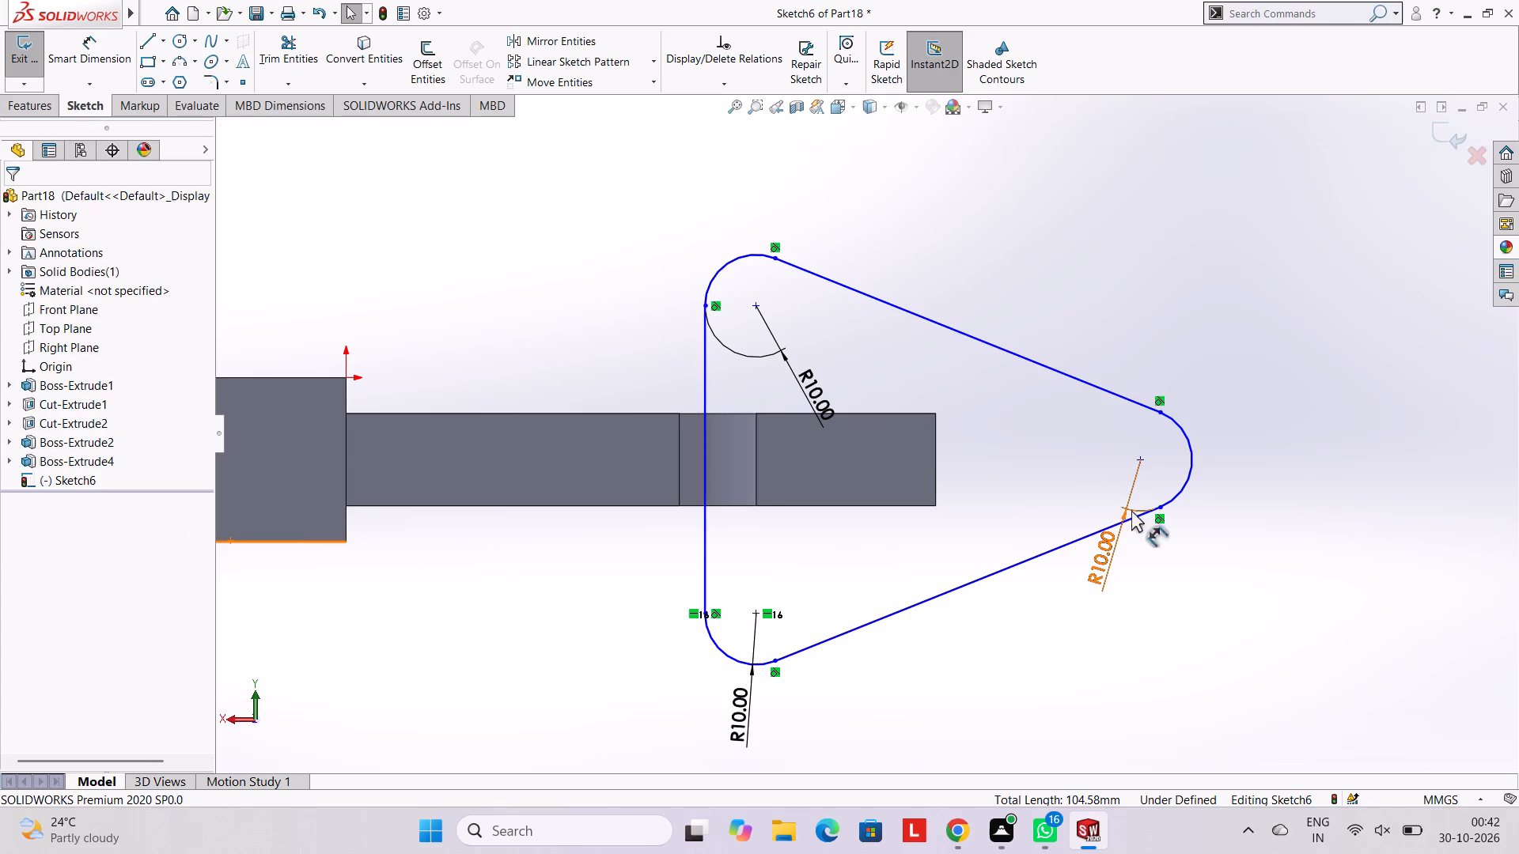
click(1172, 496)
ctrl+click(1084, 538)
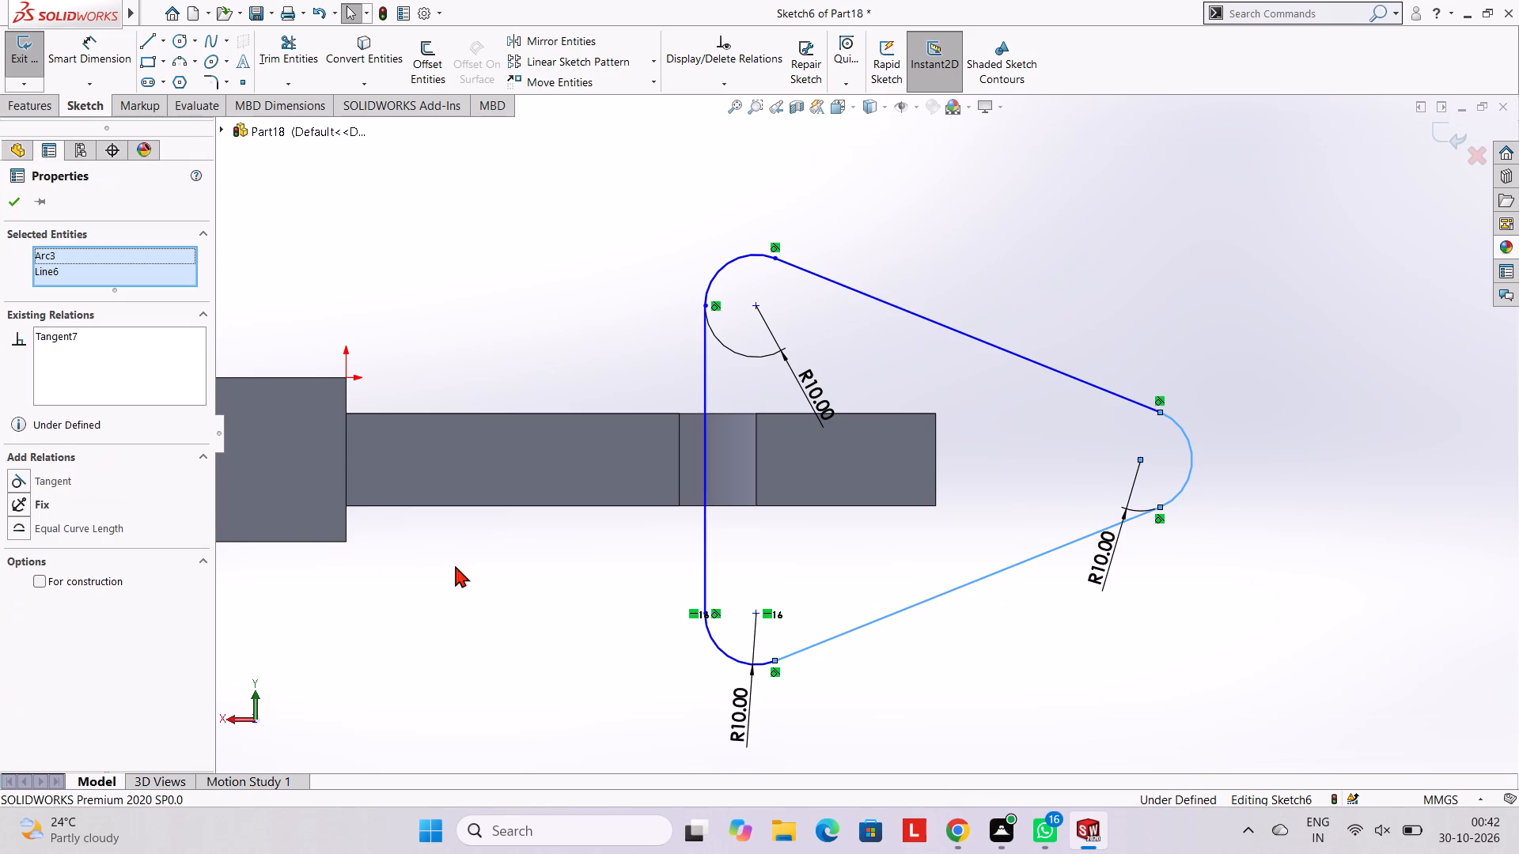
ctrl+click(63, 475)
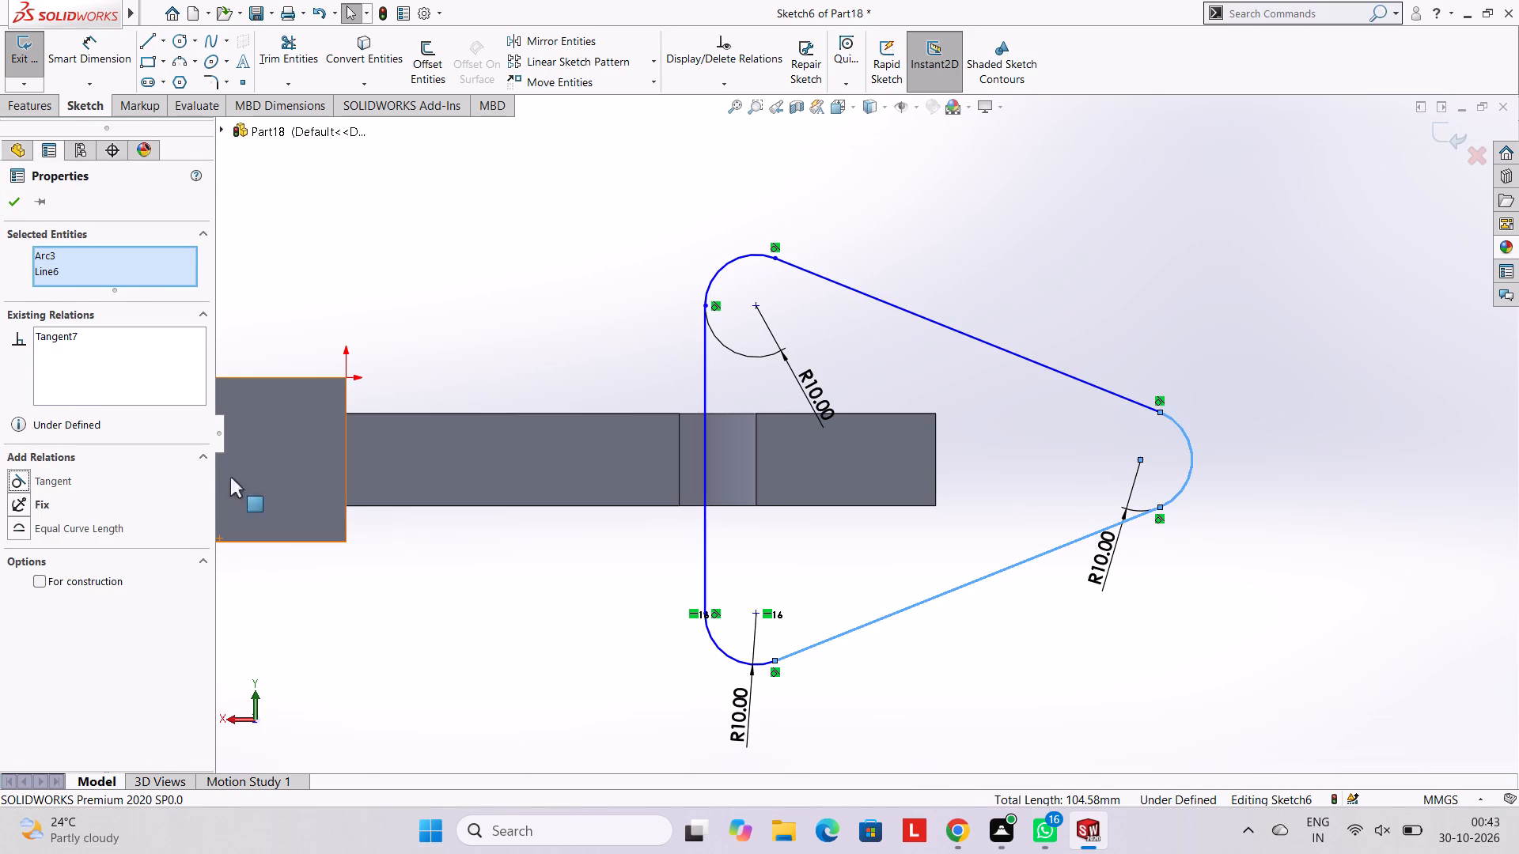
key(Escape)
key(Escape)
key(Escape)
Extrude the rounded triangular profile 10 mm blind with merged result, reversing the direction so the plate runs back toward the arm.
scroll(1078, 412, up, 2)
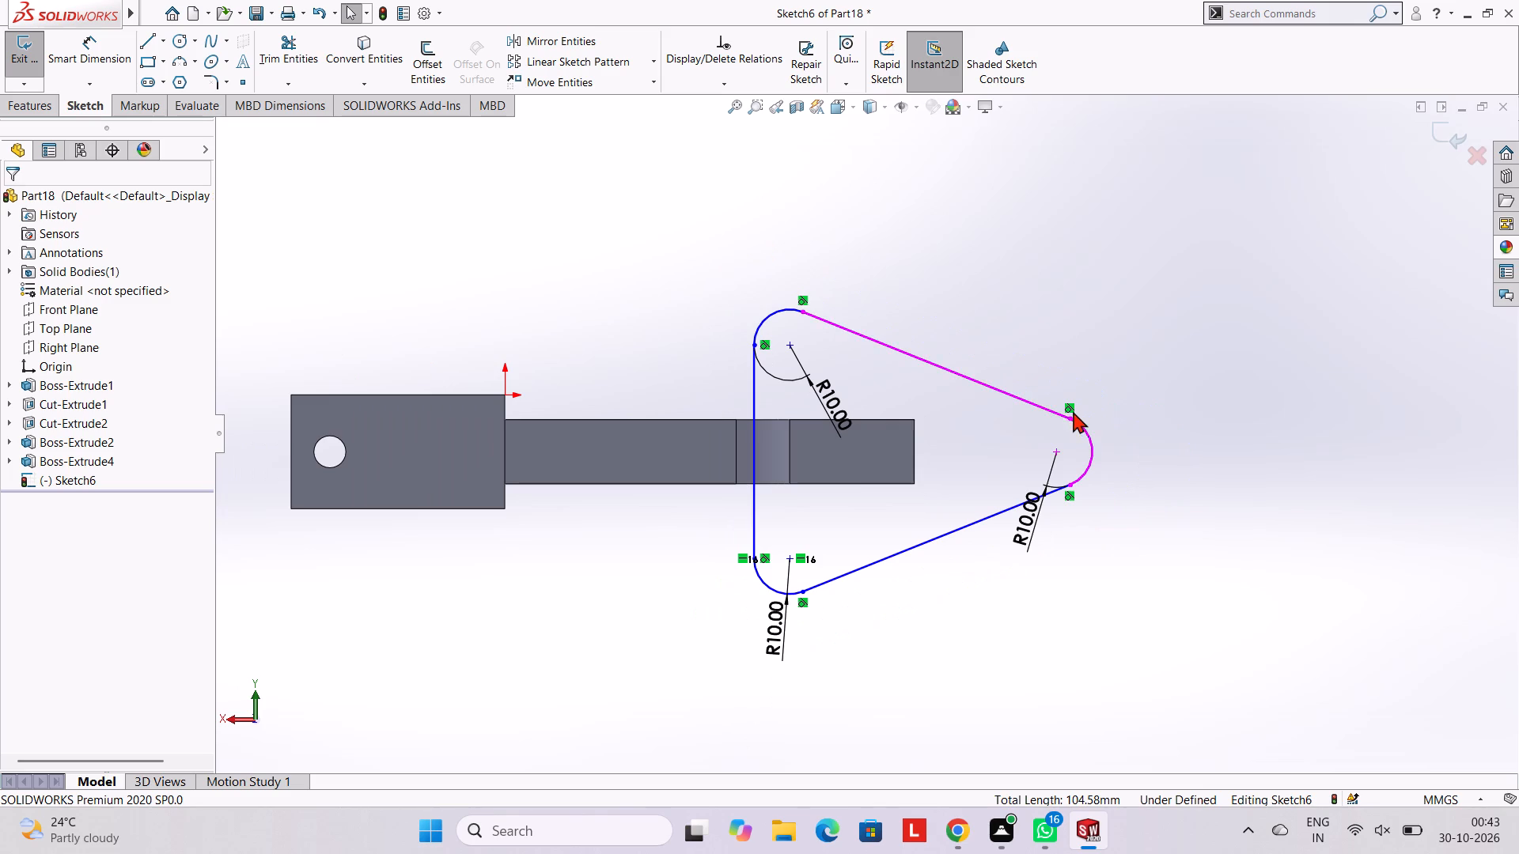
click(45, 109)
click(56, 58)
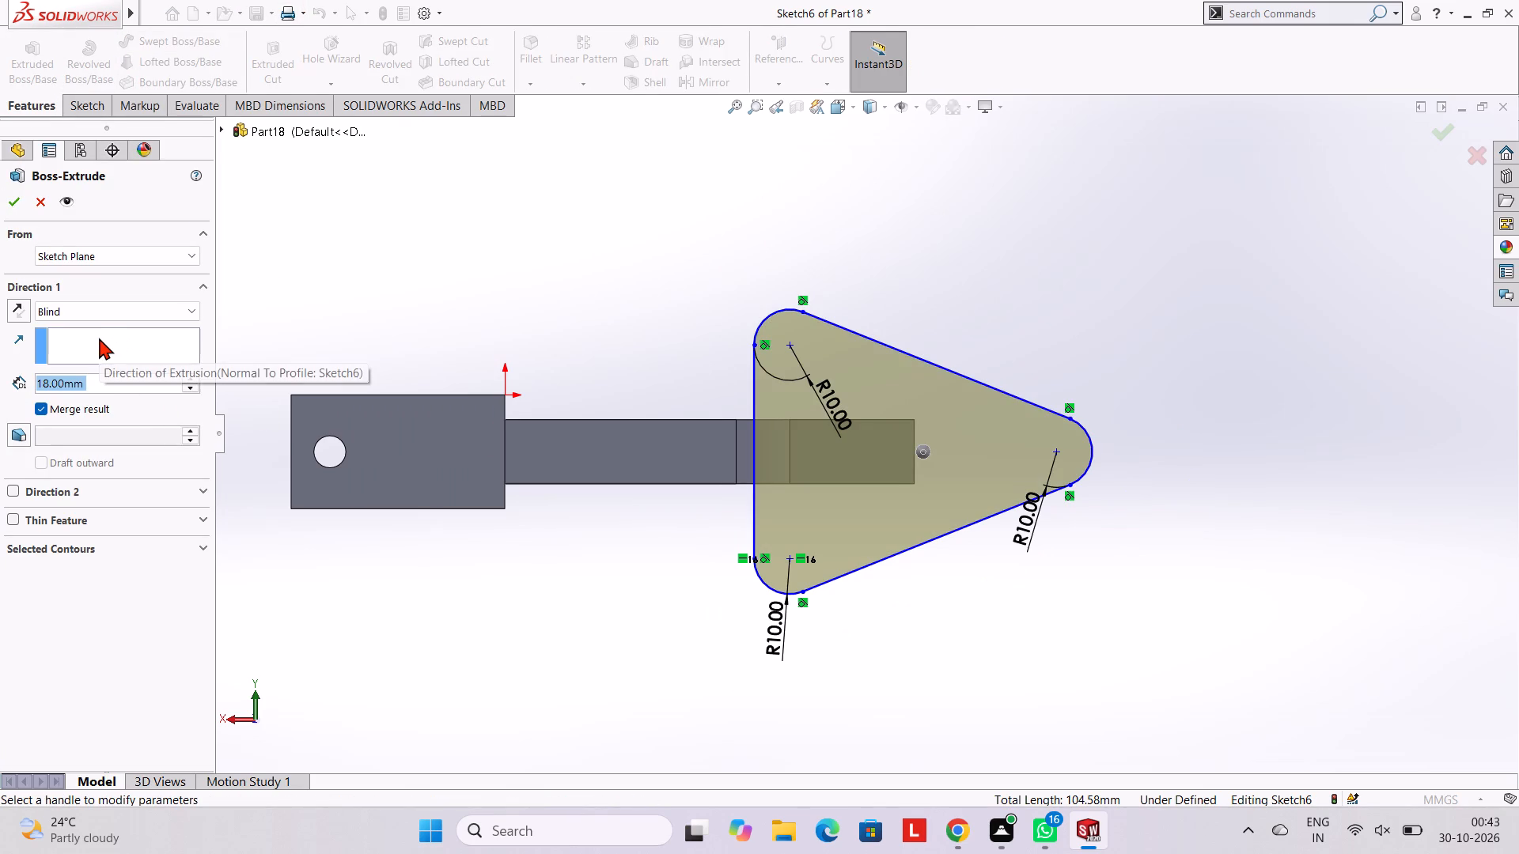
text(10)
key(Return)
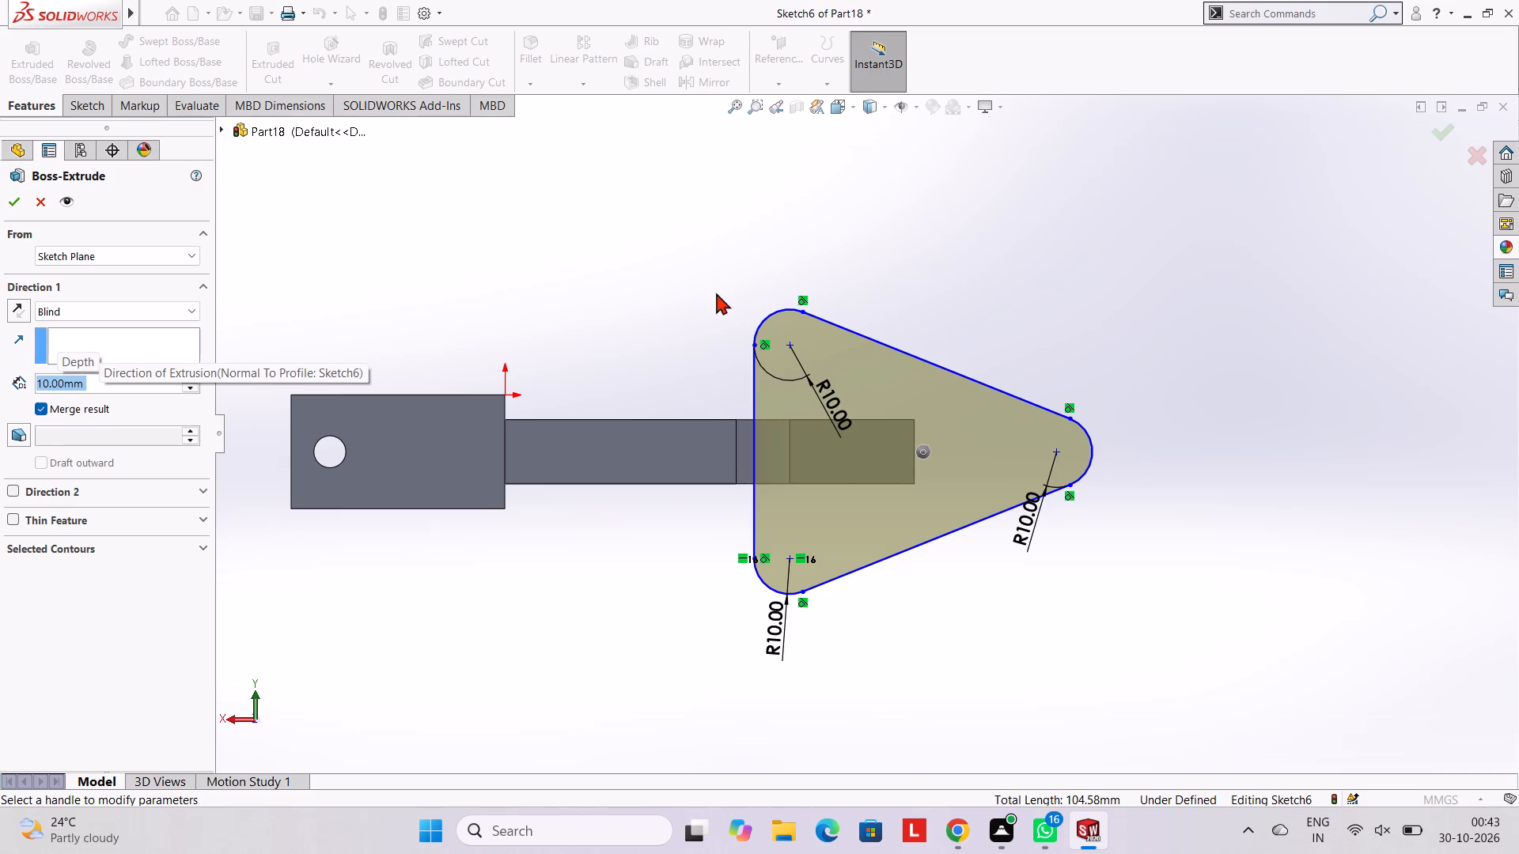
middle_drag(704, 298, 725, 655)
middle_drag(724, 440, 722, 451)
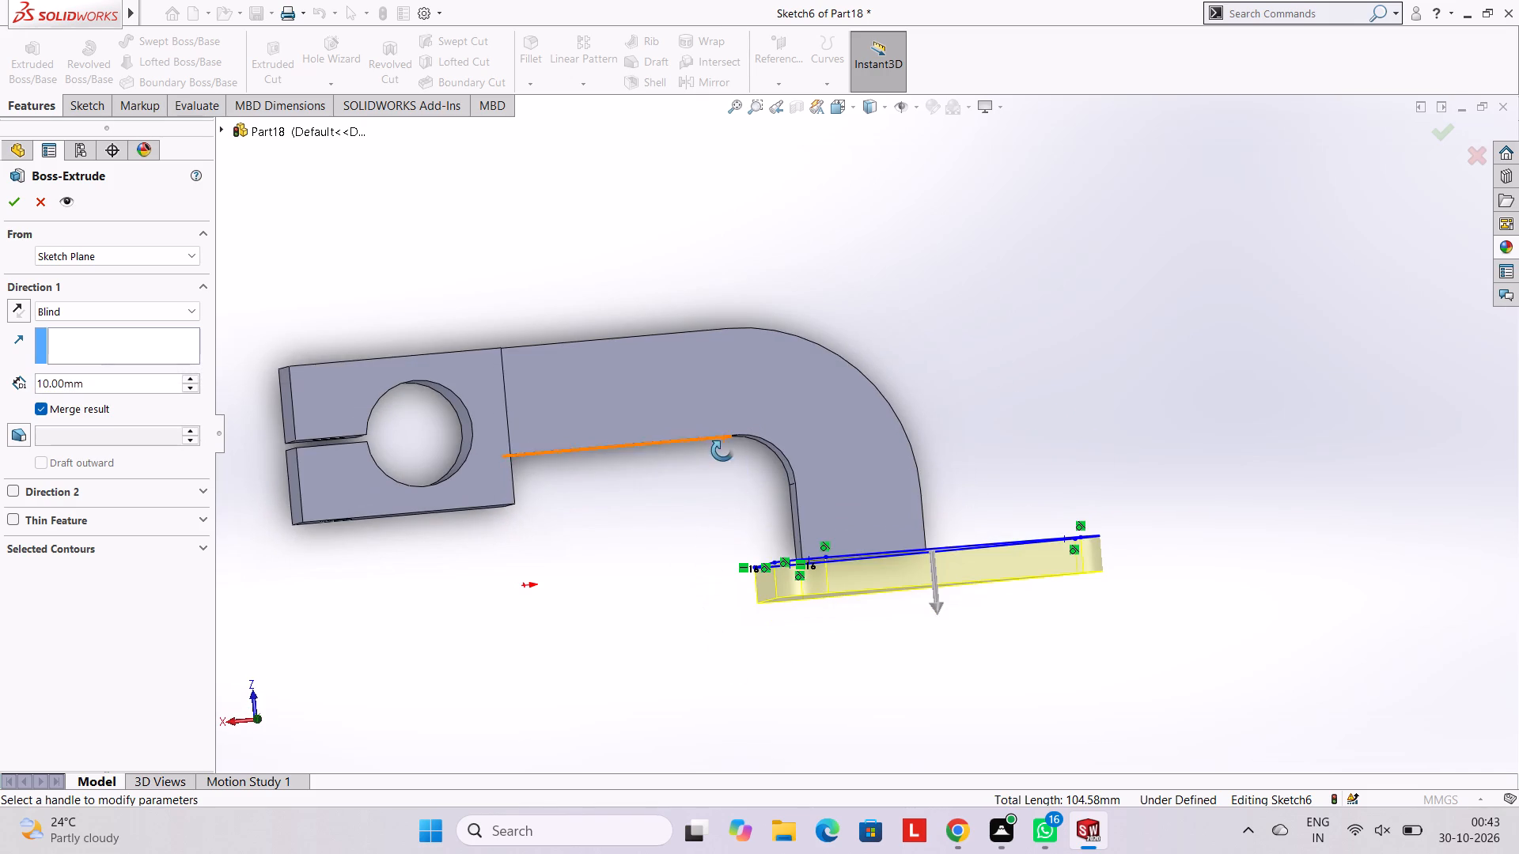
middle_drag(722, 451, 706, 513)
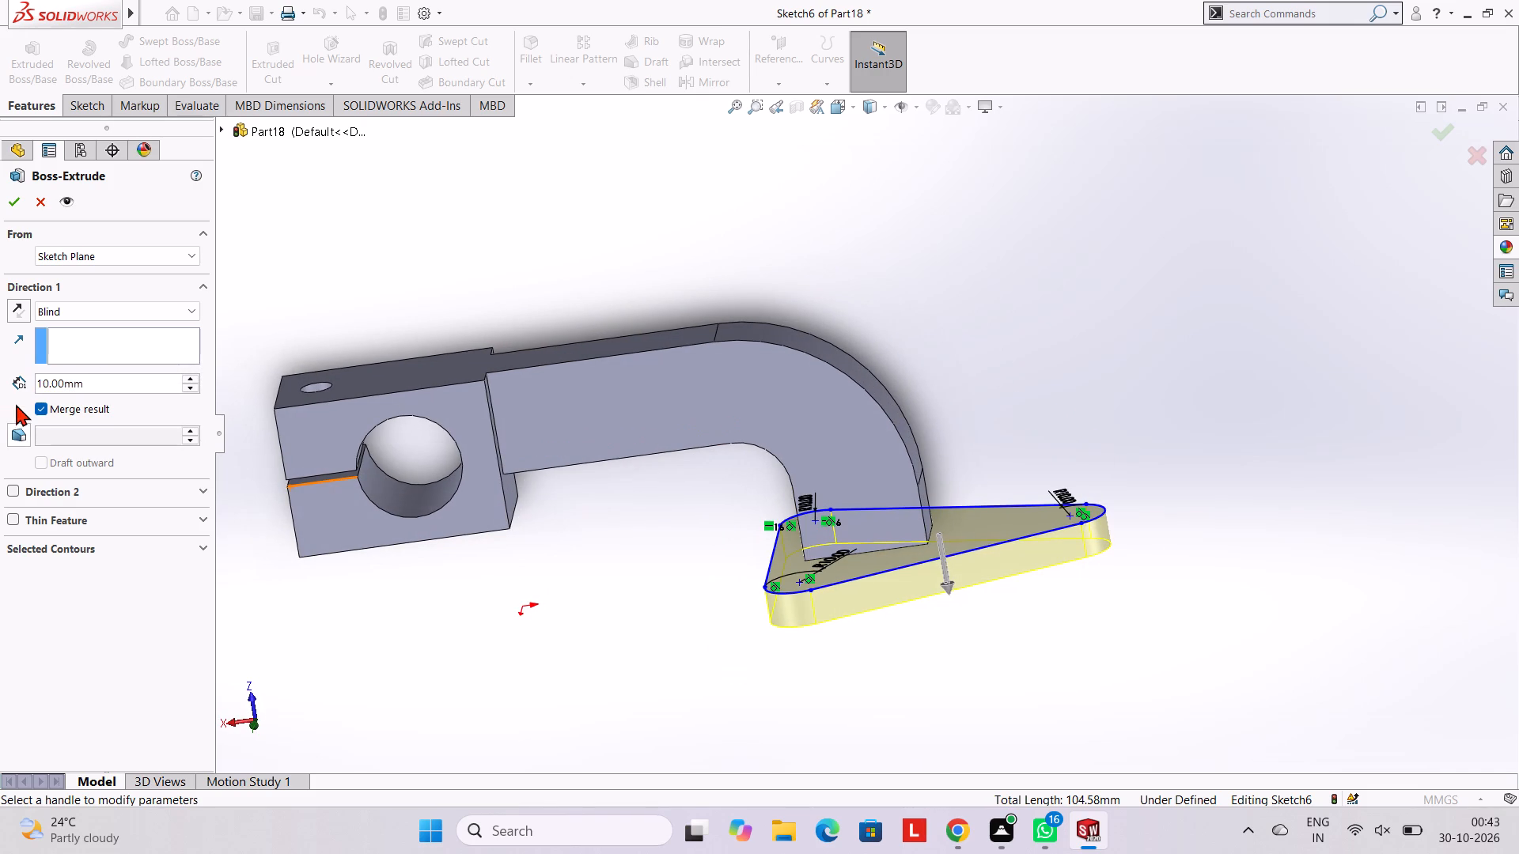
click(18, 308)
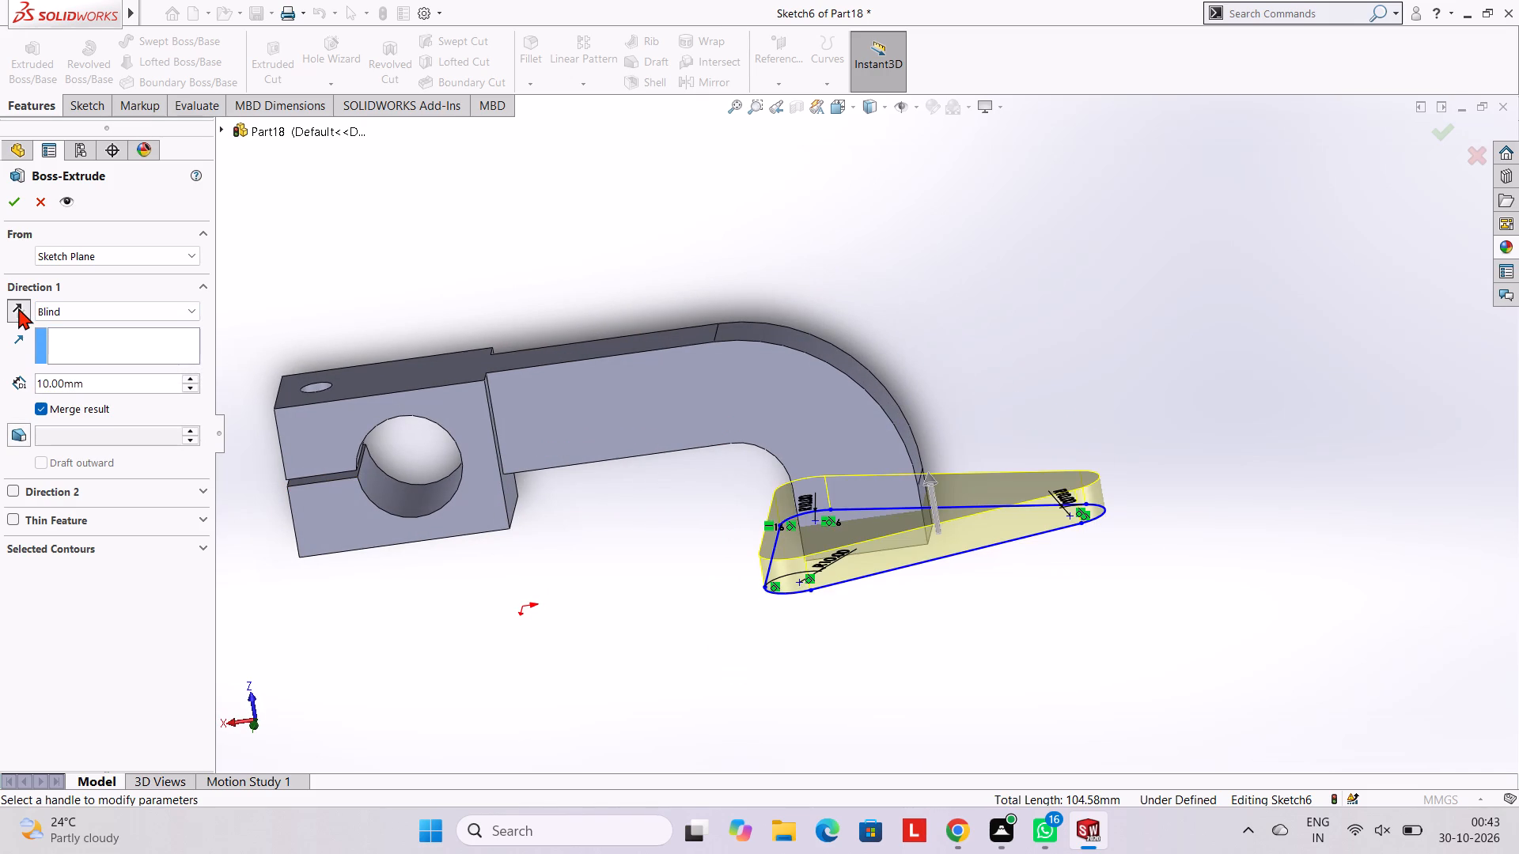
middle_drag(453, 370, 453, 294)
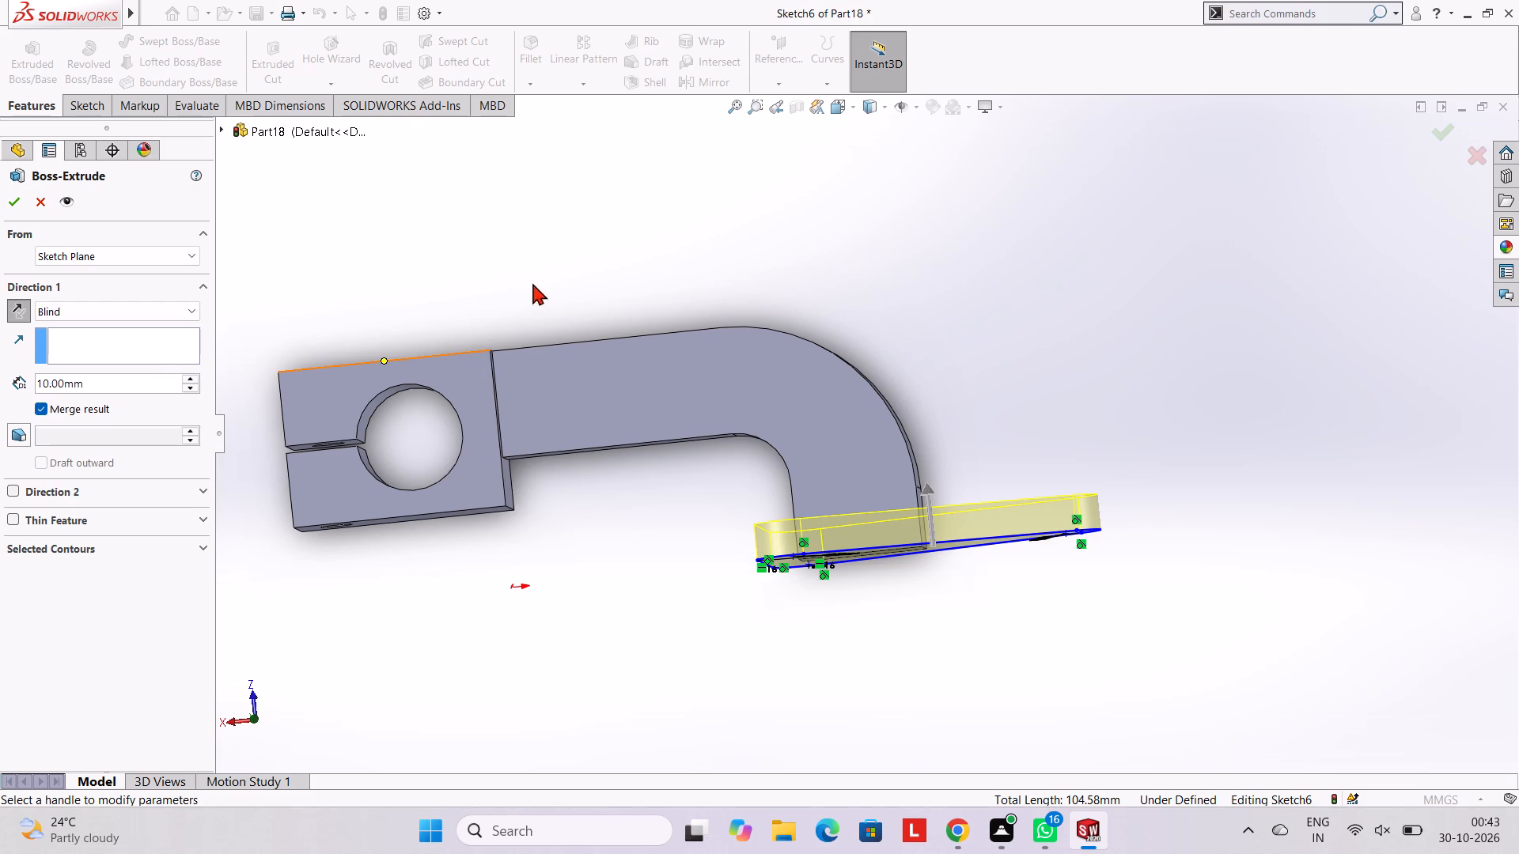
middle_drag(646, 298, 651, 325)
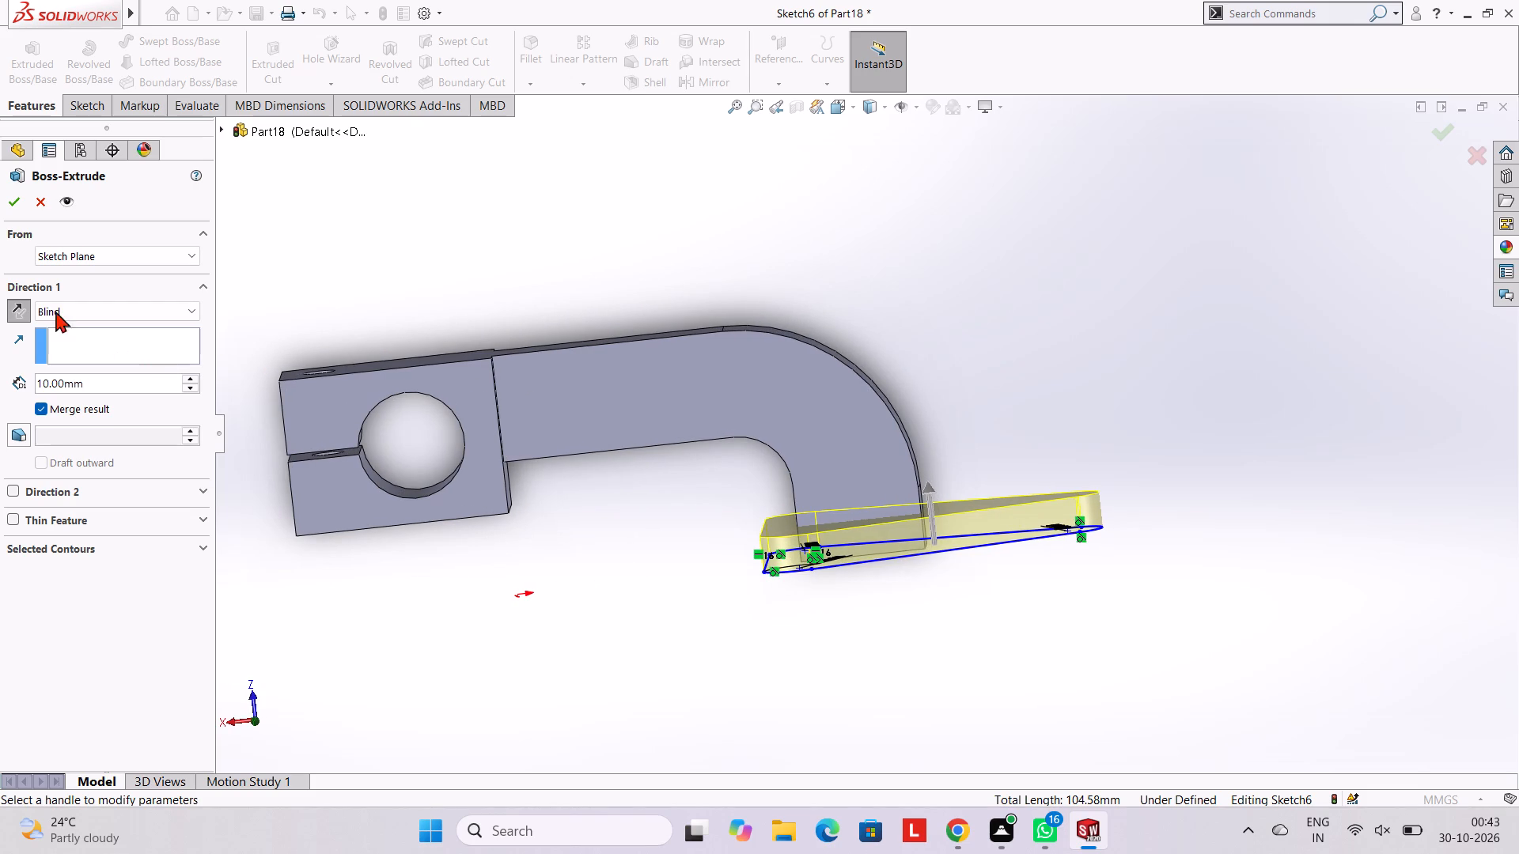
click(6, 198)
Inspect the triangular plate and its junction with the curved arm from several angles.
click(823, 274)
middle_drag(856, 299, 1104, 549)
middle_drag(797, 344, 665, 425)
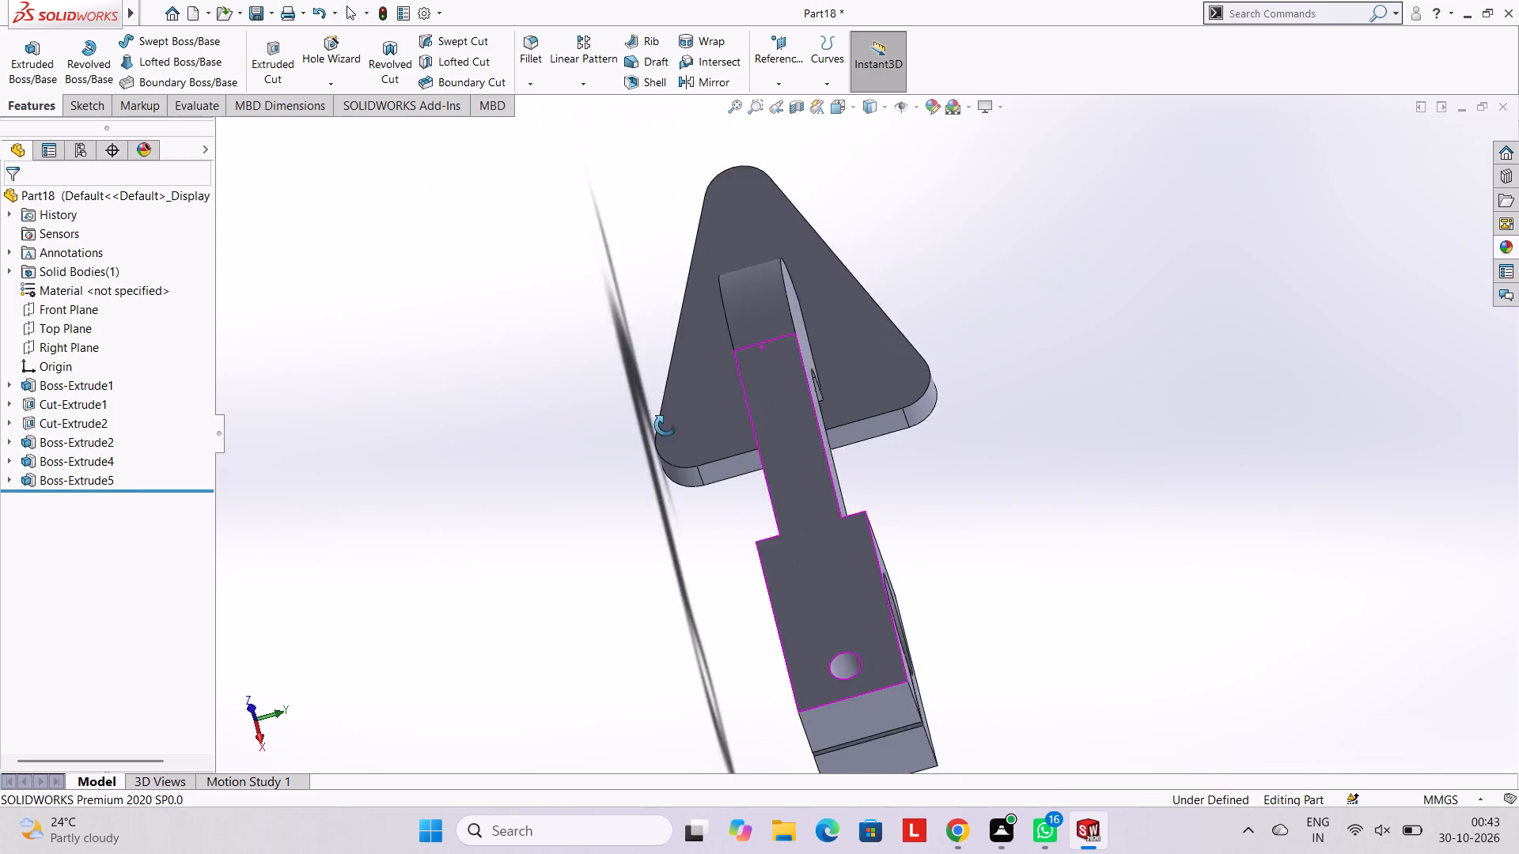
middle_drag(665, 425, 665, 402)
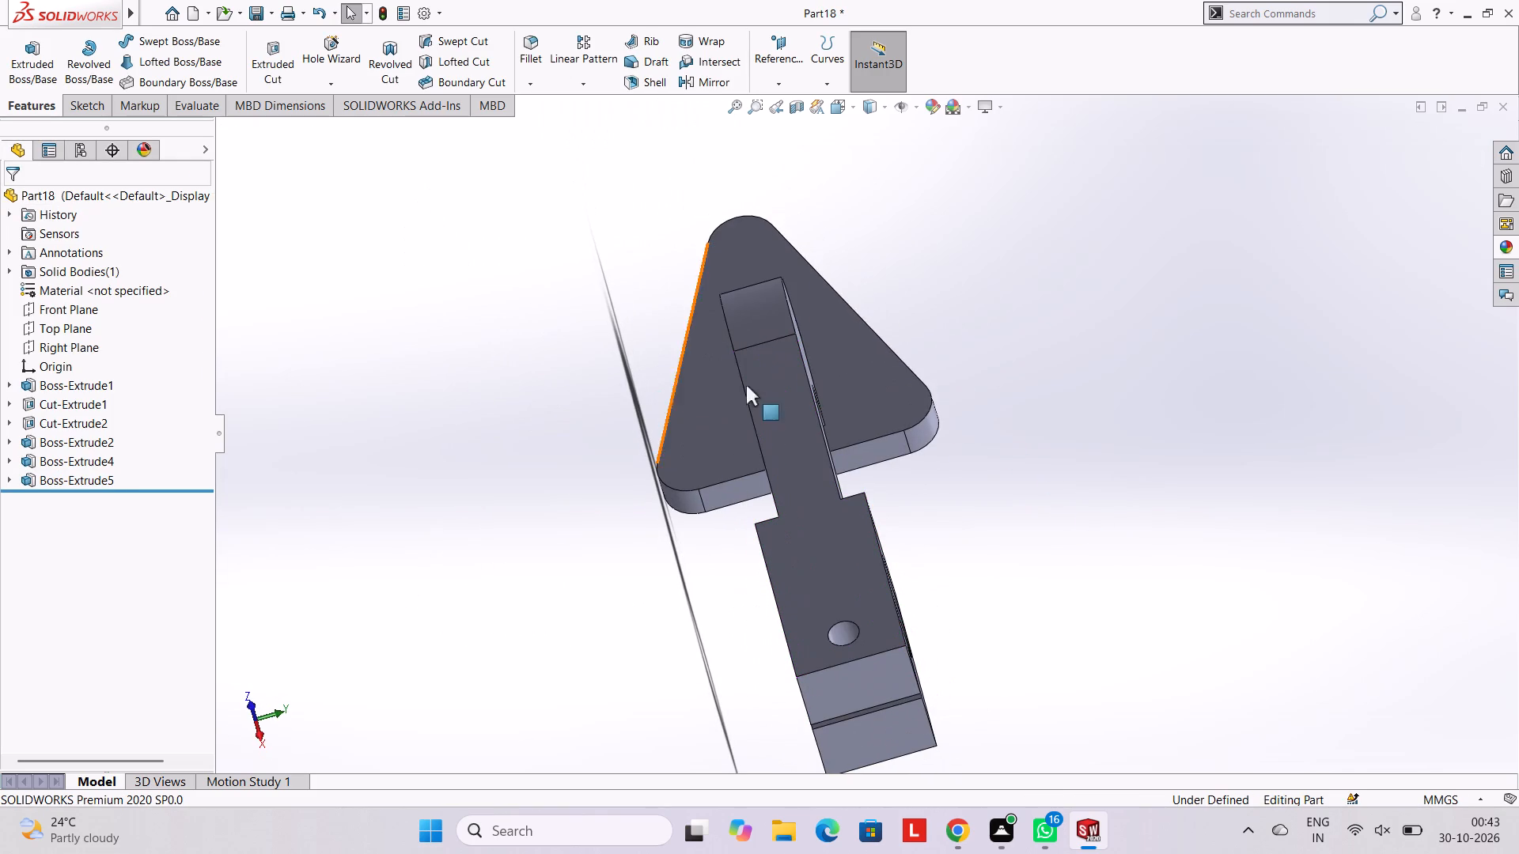
middle_drag(809, 265, 873, 240)
scroll(920, 319, up, 1)
middle_drag(979, 459, 1075, 426)
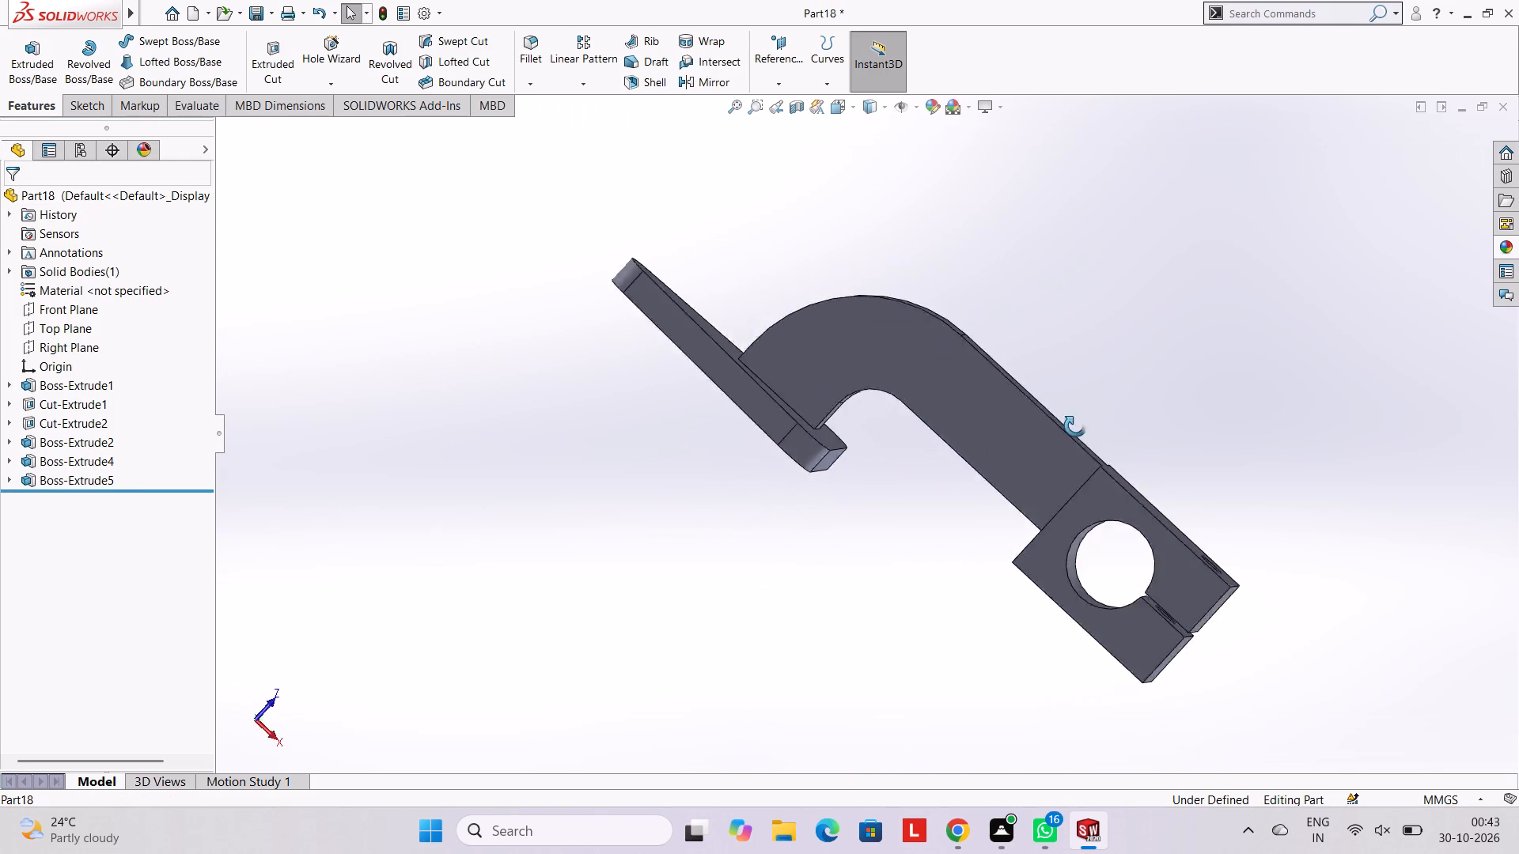
Undo the reversed 10 mm extrusion of the rounded triangular plate.
middle_drag(1075, 426, 1078, 405)
middle_drag(768, 270, 772, 296)
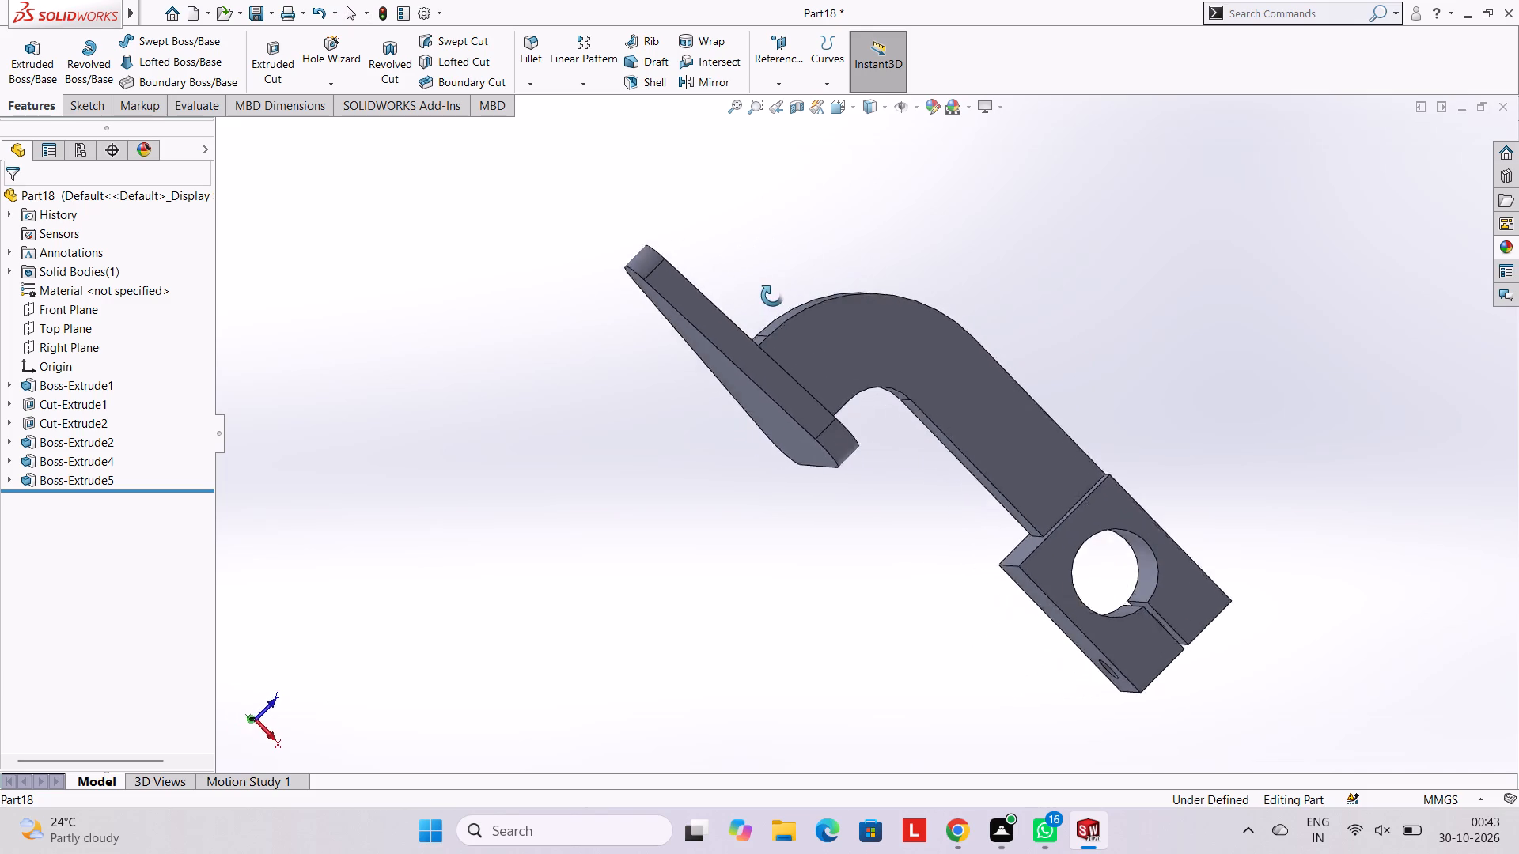
middle_drag(772, 296, 742, 299)
scroll(742, 298, up, 1)
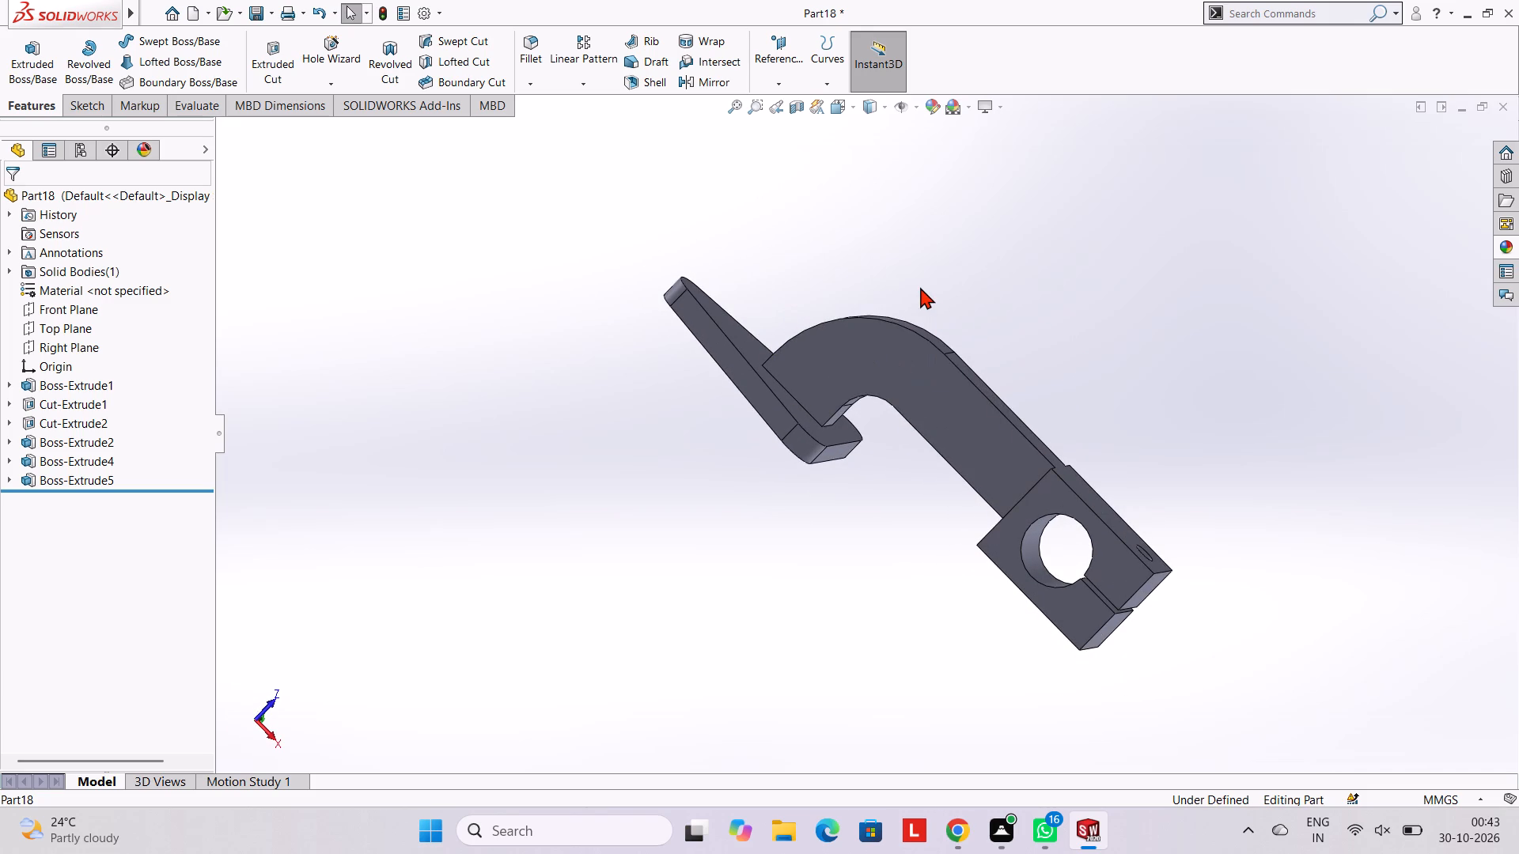
key(ctrl+z)
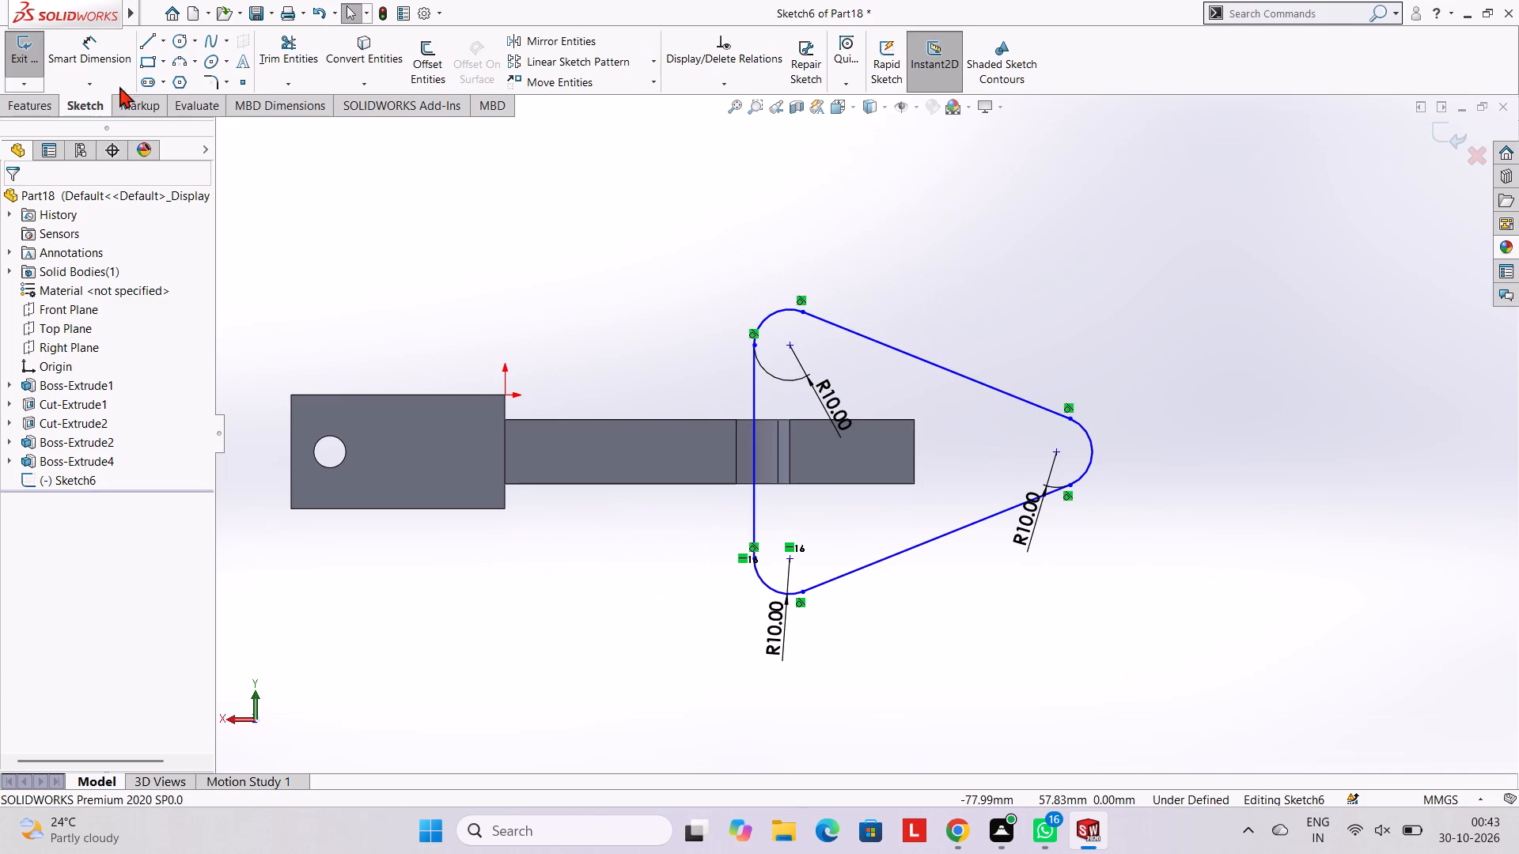
Extrude the rounded triangular profile 10 mm blind with merged result, running outward from the arm's end face.
click(33, 96)
click(35, 74)
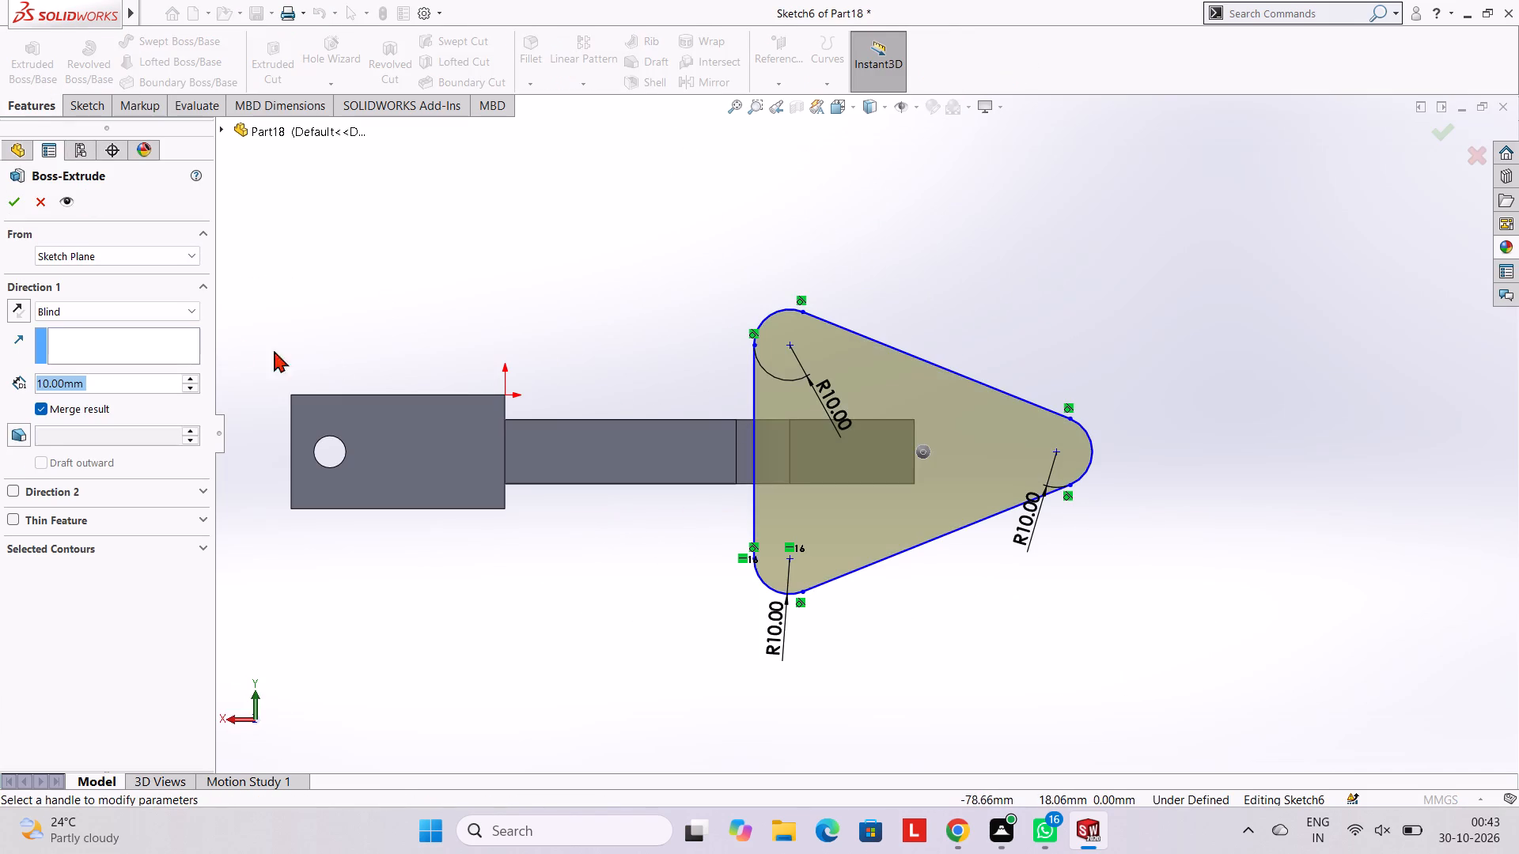
middle_drag(518, 342, 680, 514)
click(8, 205)
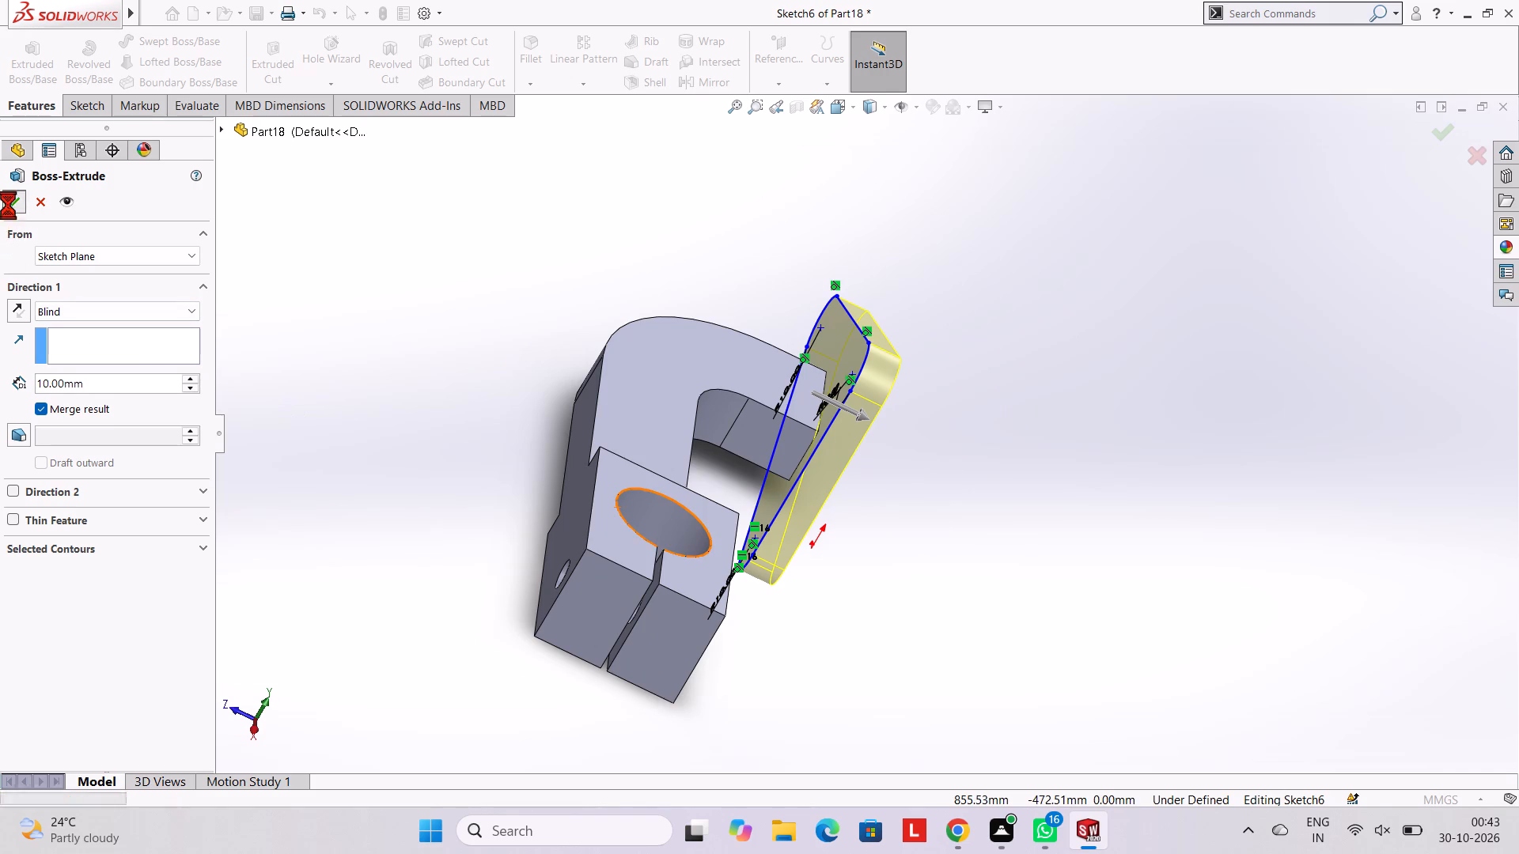
click(390, 238)
Examine the triangular plate and how it joins the curved arm from several angles.
middle_drag(642, 372, 768, 286)
middle_drag(840, 386, 871, 275)
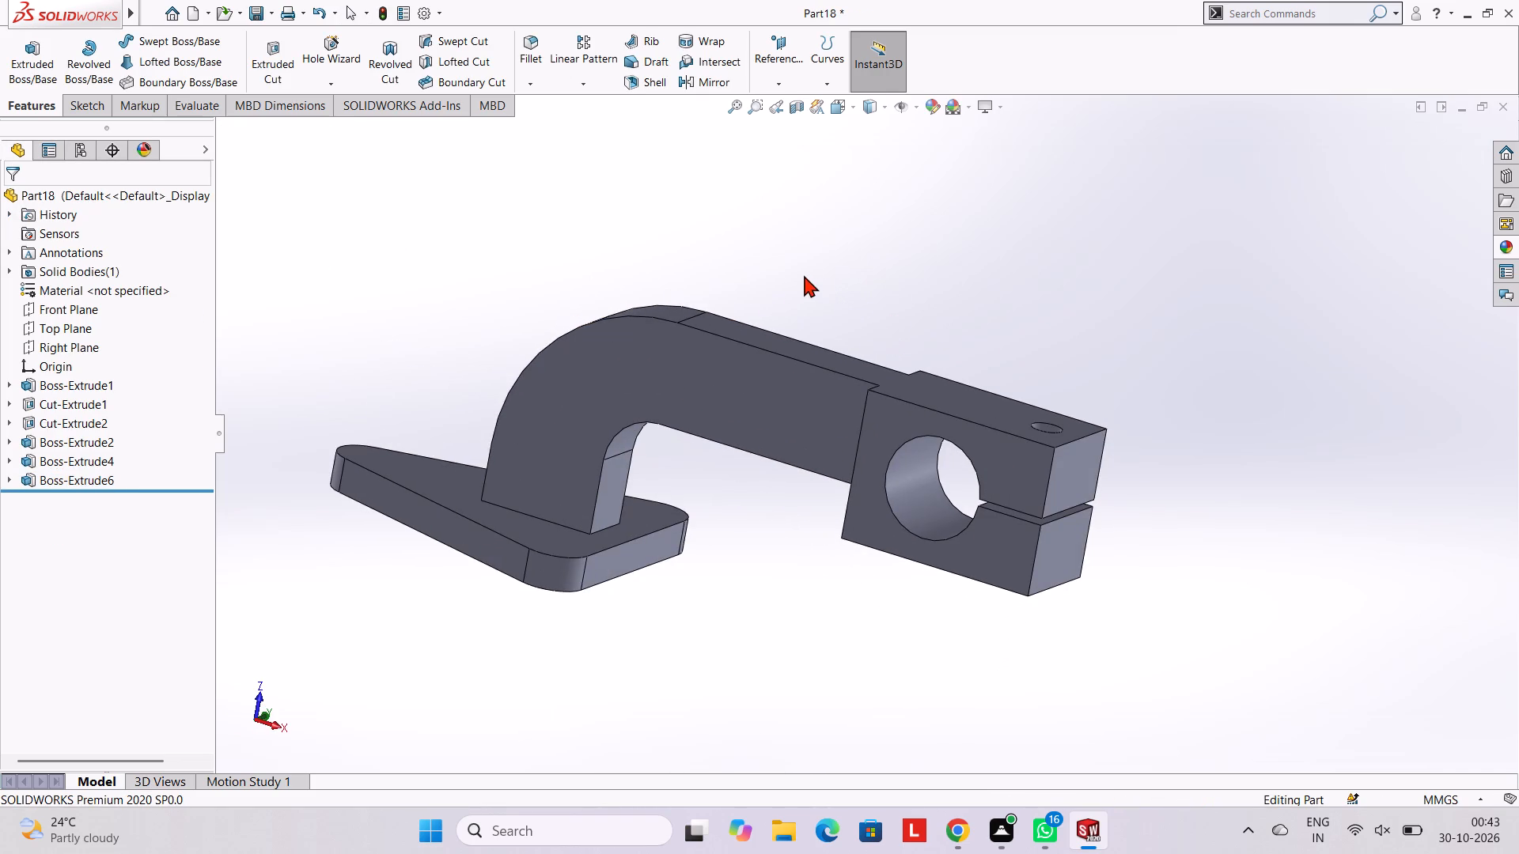
middle_drag(855, 328, 808, 372)
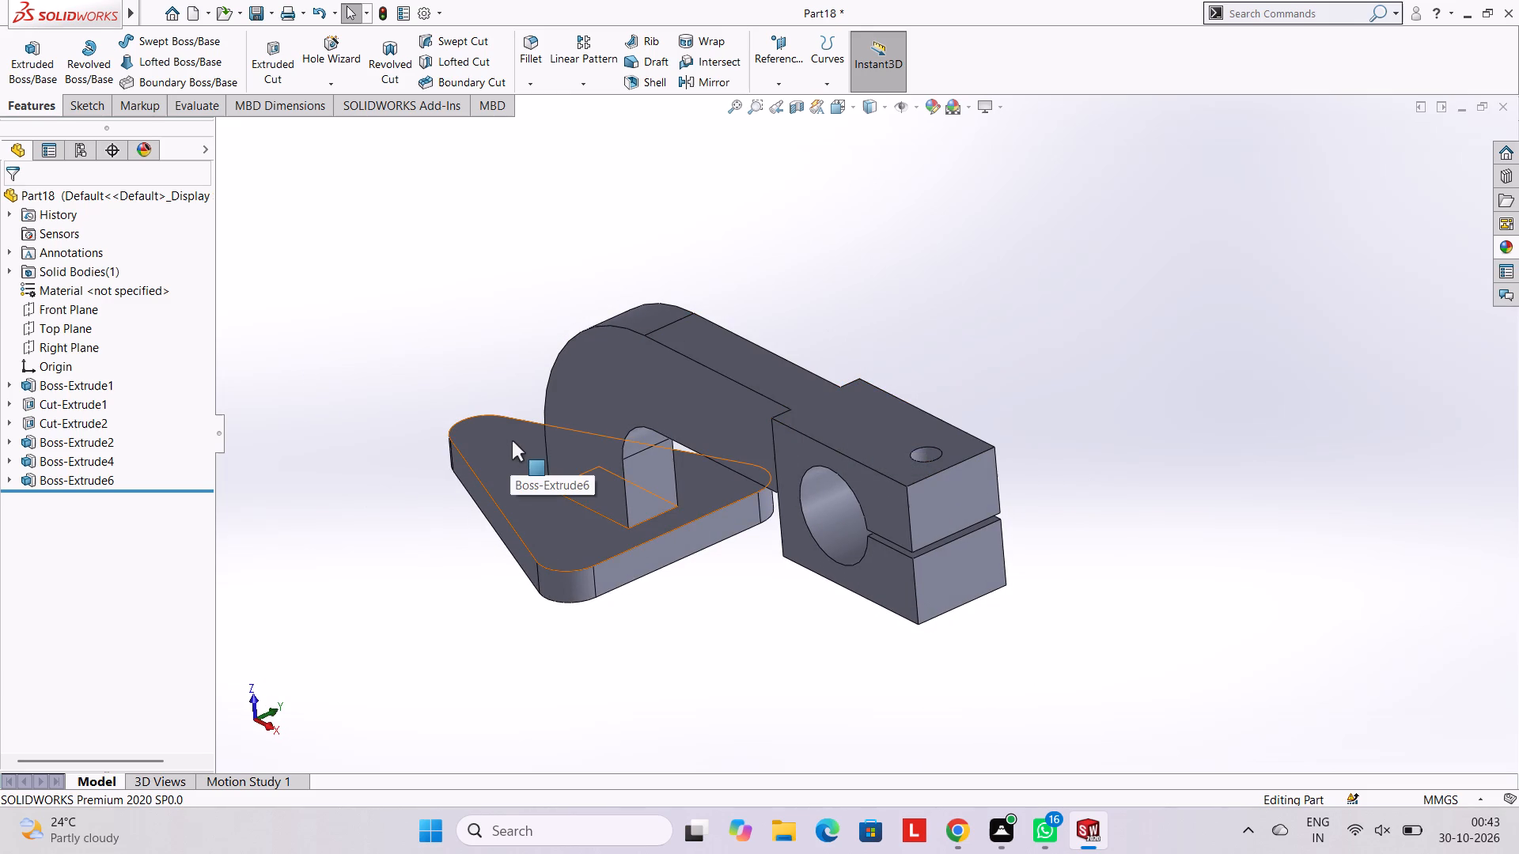
middle_drag(527, 376, 602, 510)
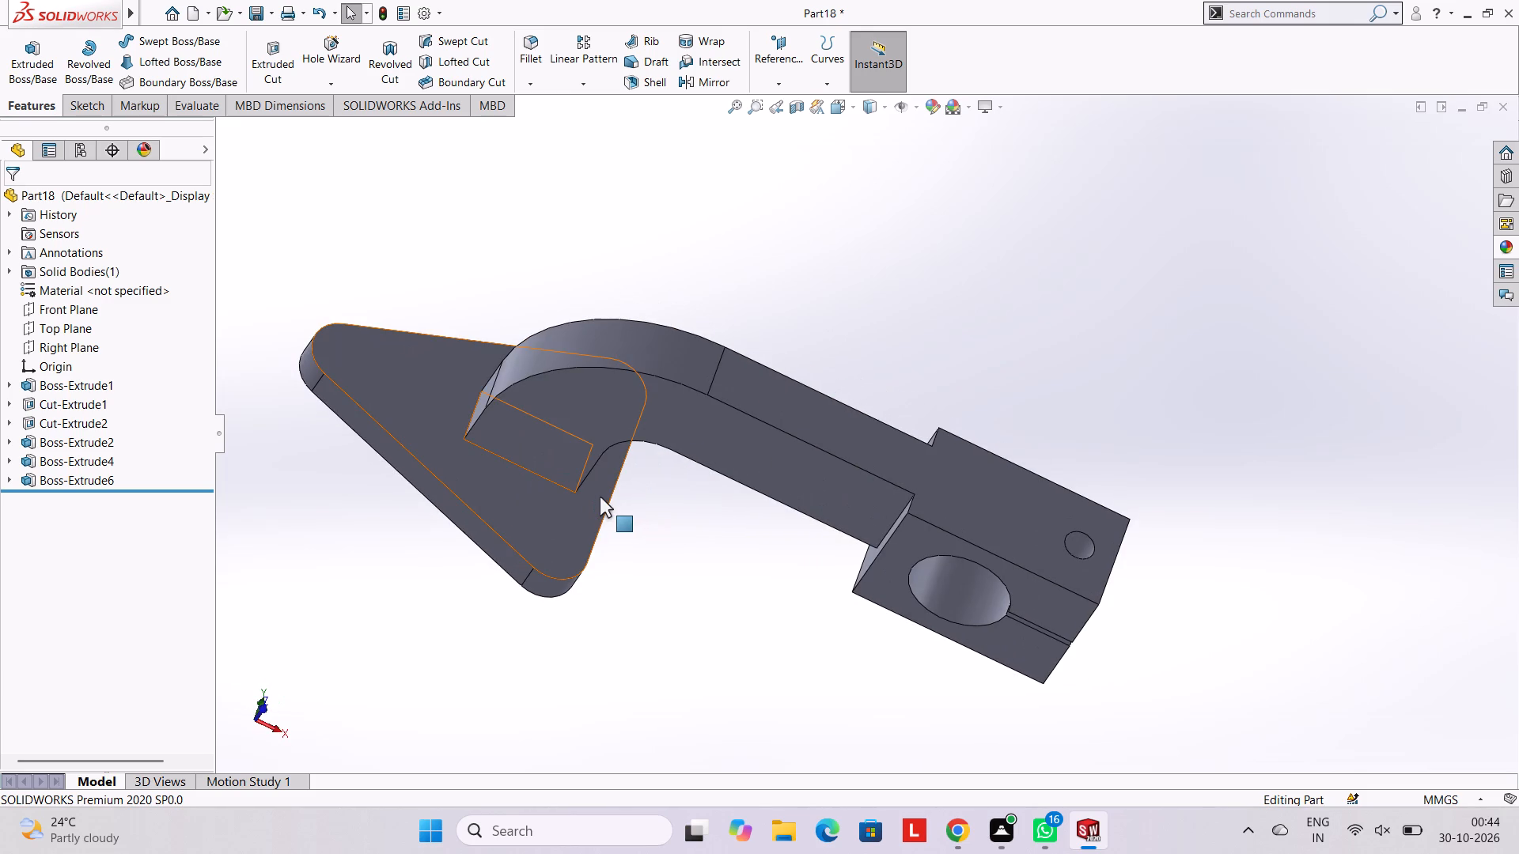
scroll(638, 450, up, 3)
middle_drag(926, 461, 943, 484)
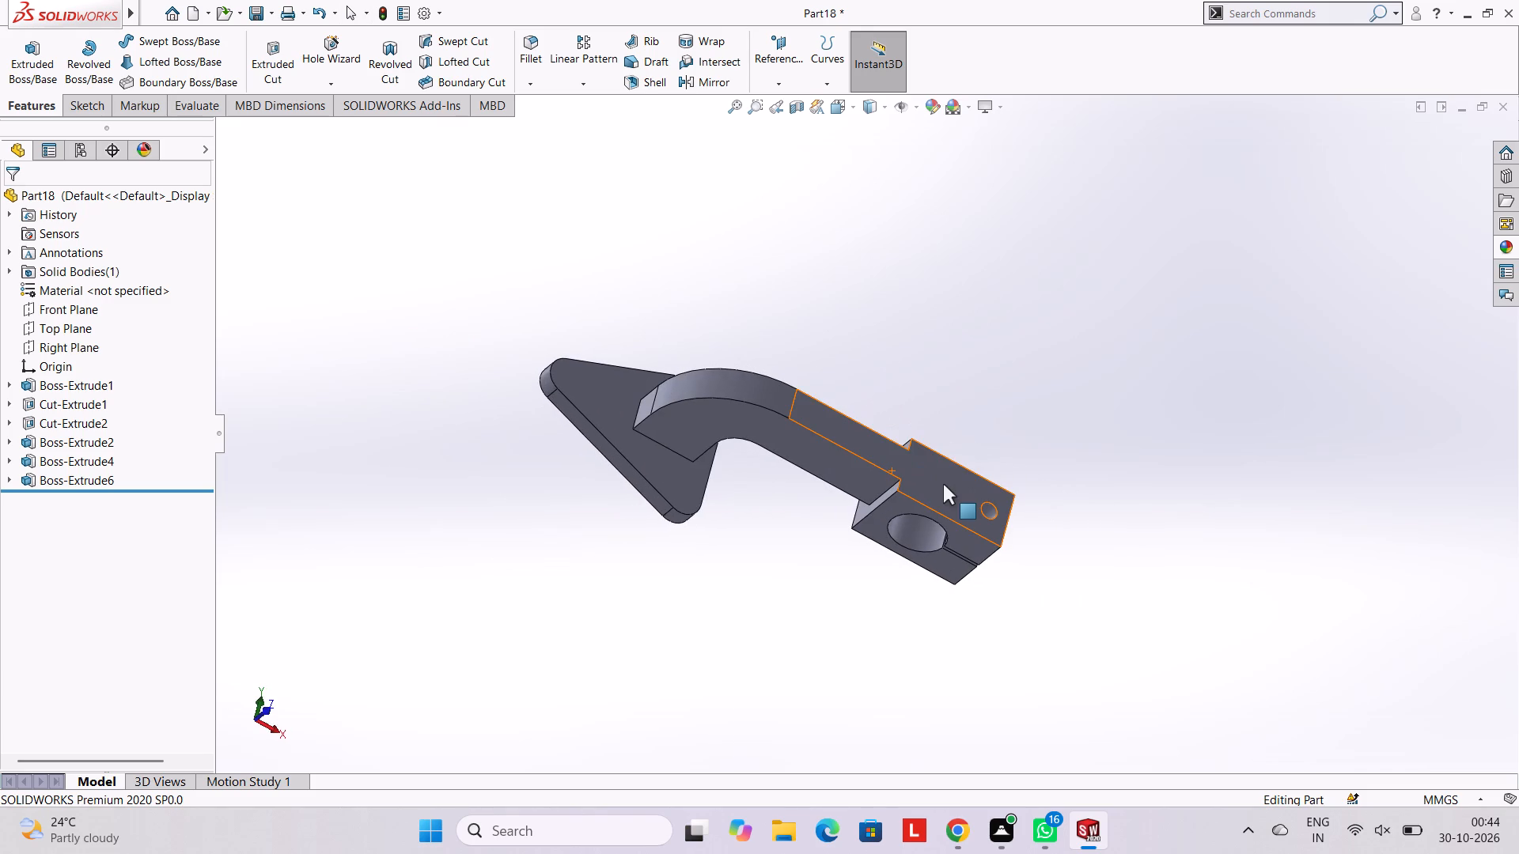
scroll(856, 430, down, 6)
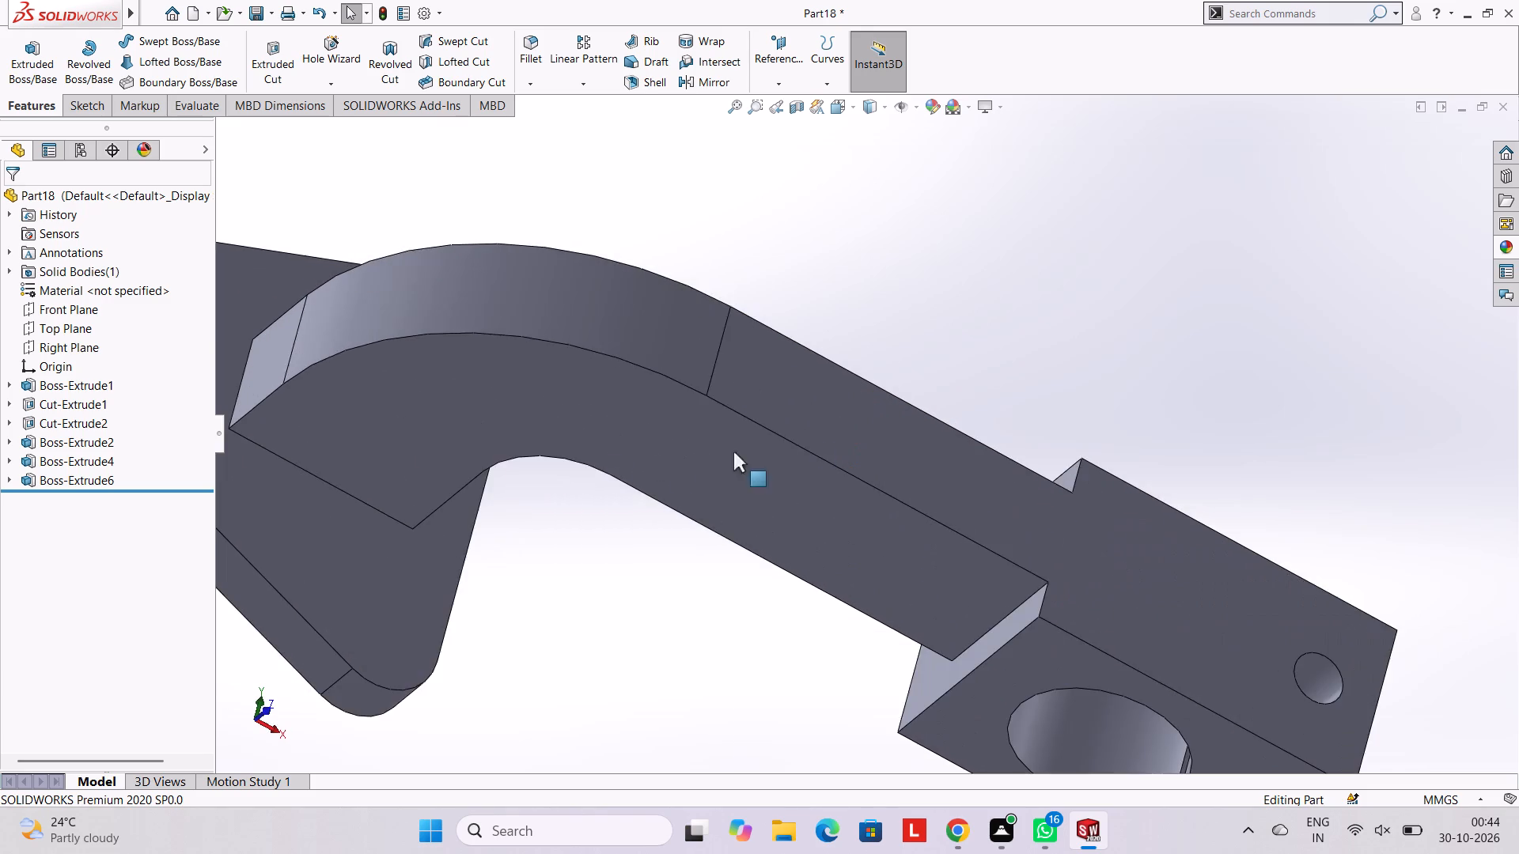
scroll(716, 429, up, 4)
Start a sketch on the triangular plate's outer face and draw an 8 mm diameter circle concentric with its upper rounded corner.
middle_drag(716, 429, 953, 361)
click(858, 367)
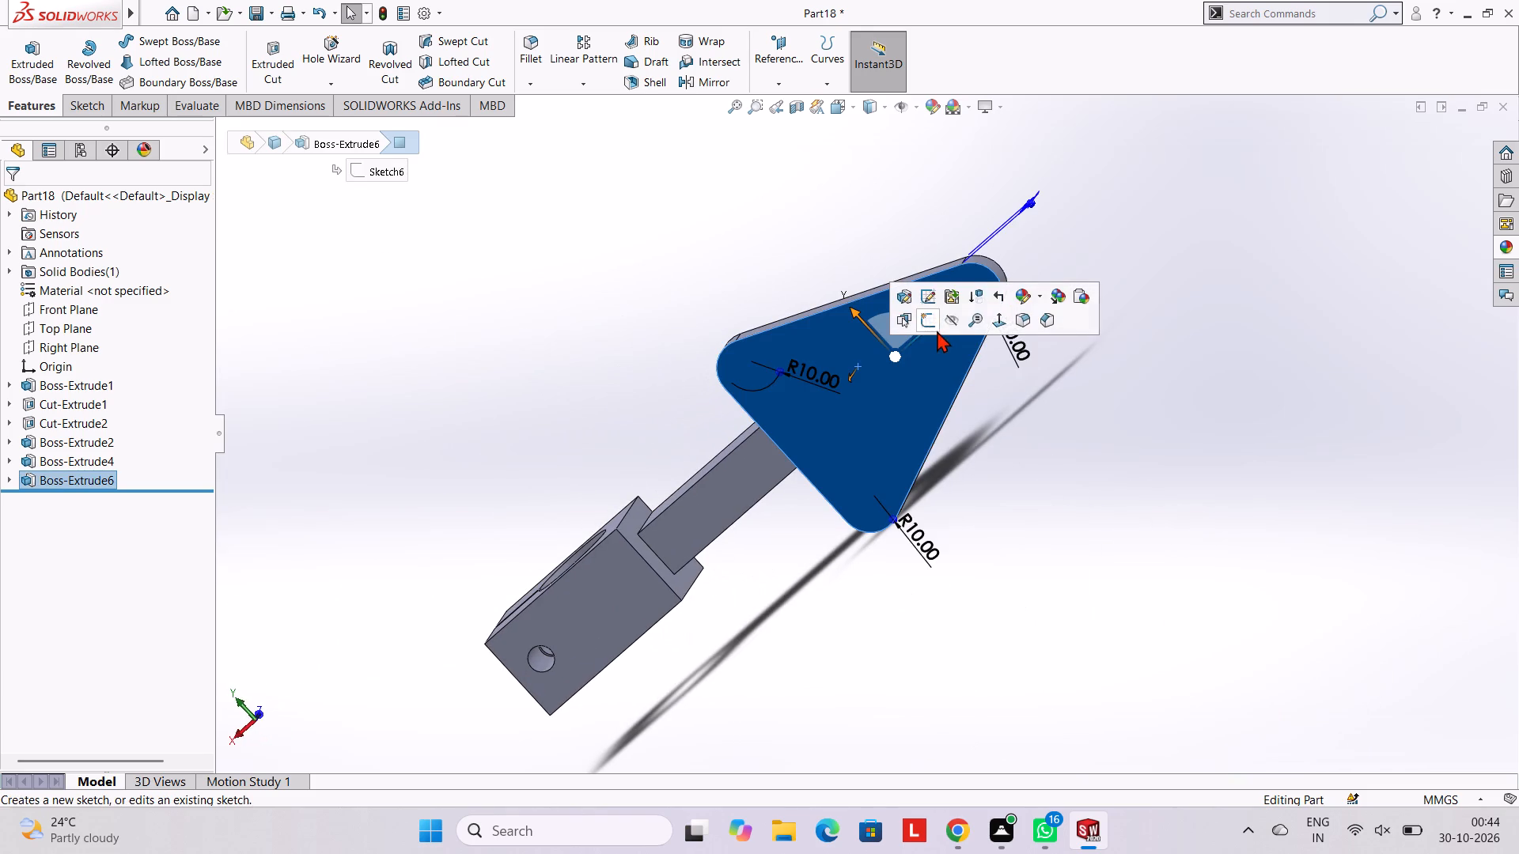
click(928, 319)
key(ctrl+8)
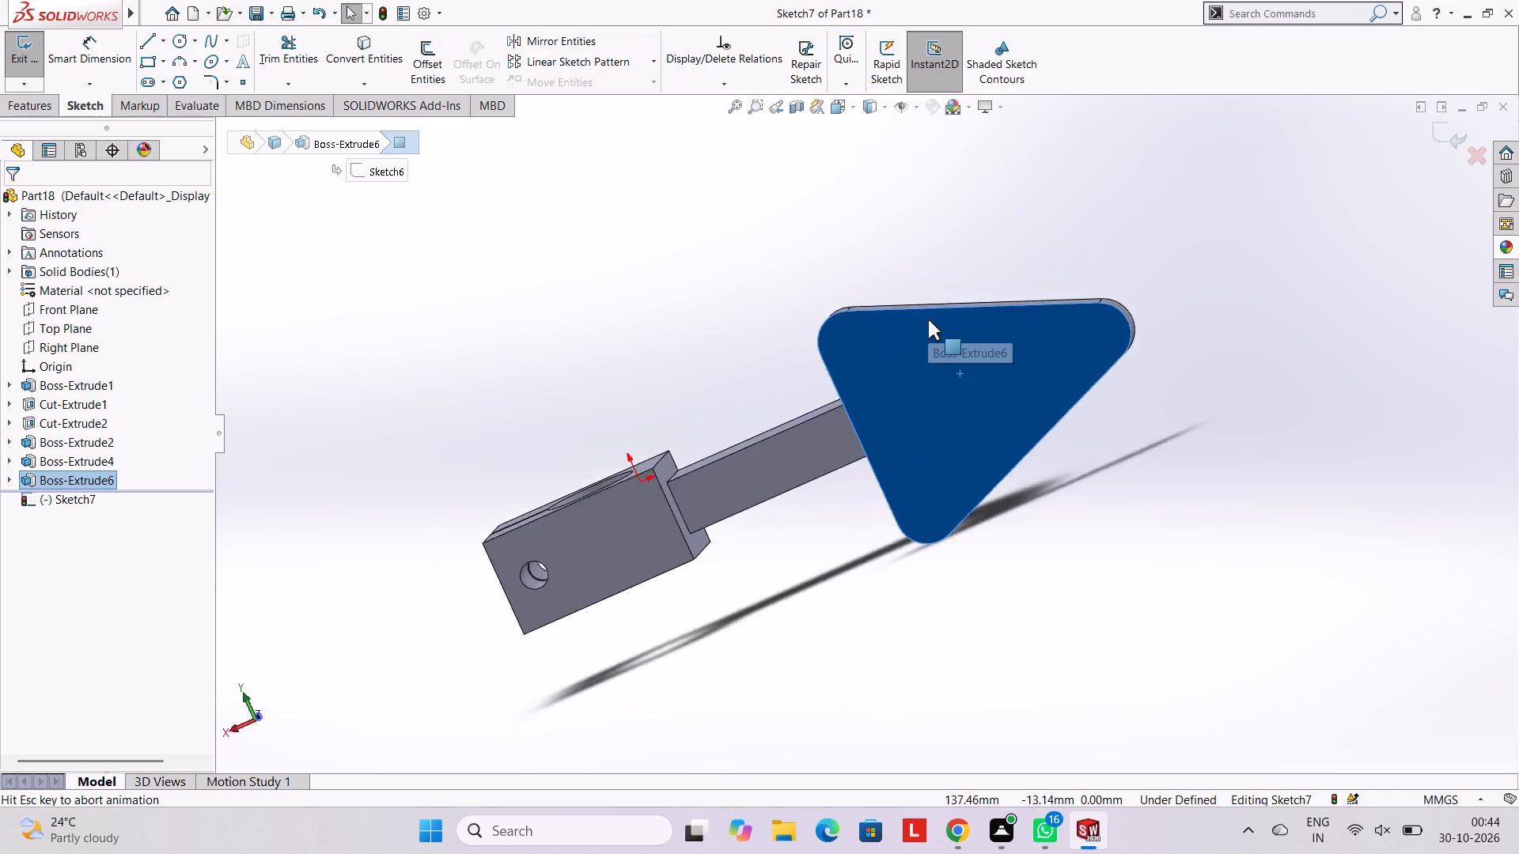
scroll(975, 365, up, 2)
scroll(975, 365, down, 2)
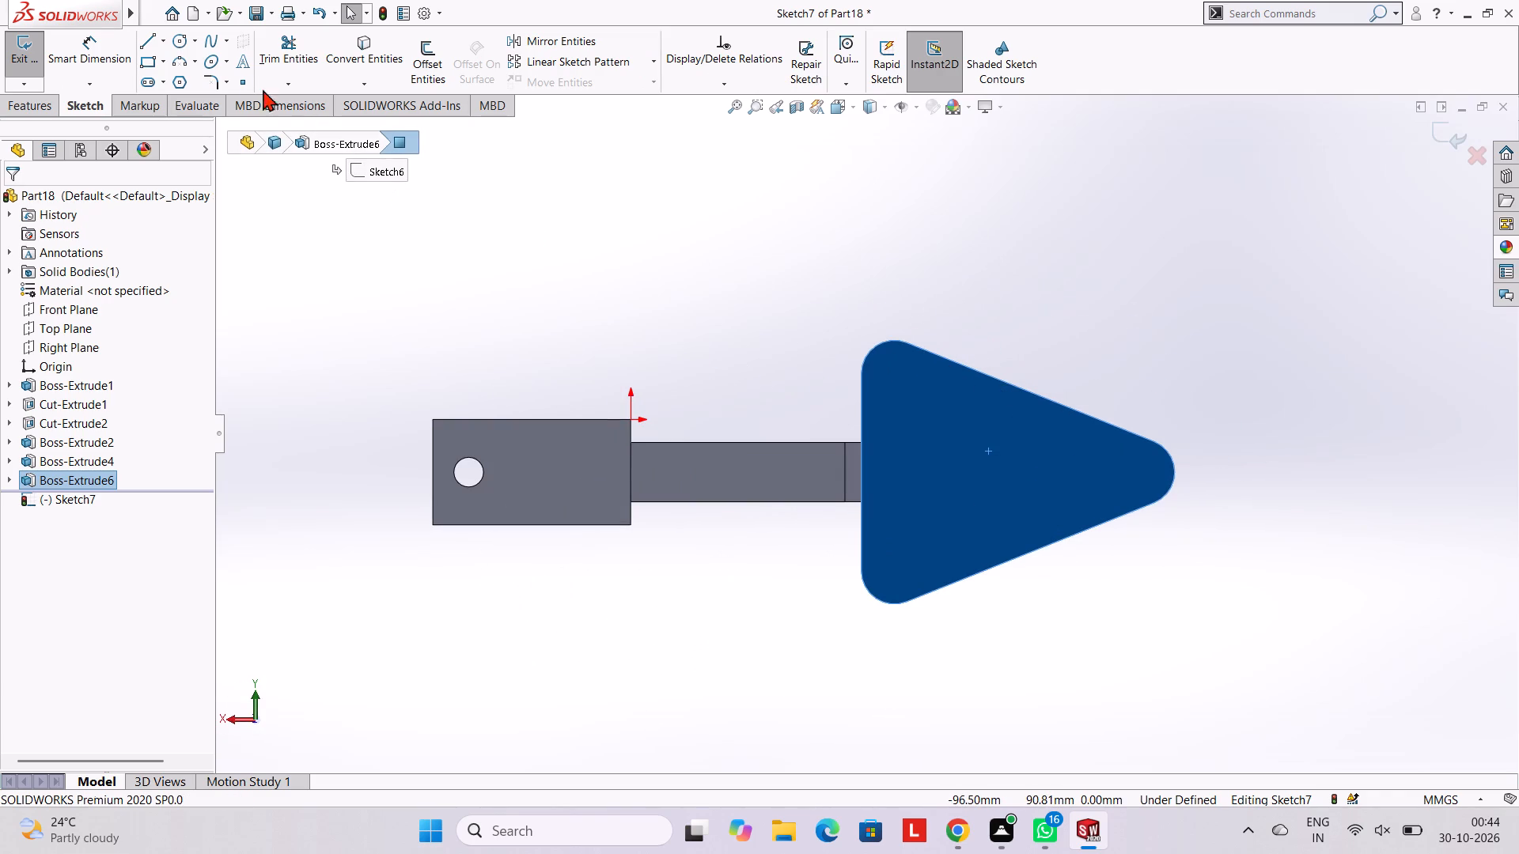
click(182, 40)
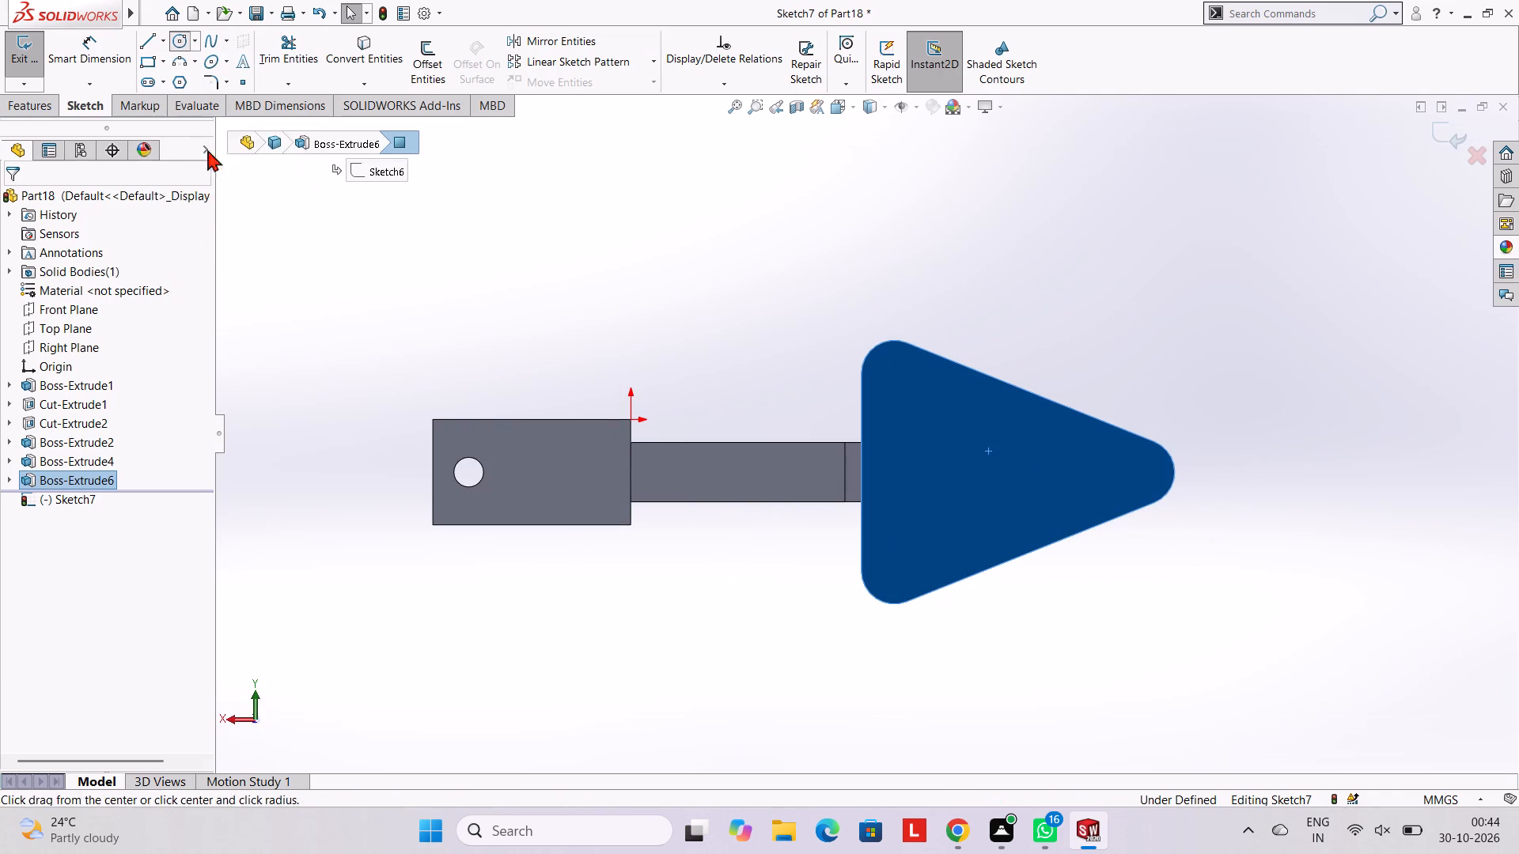
click(35, 334)
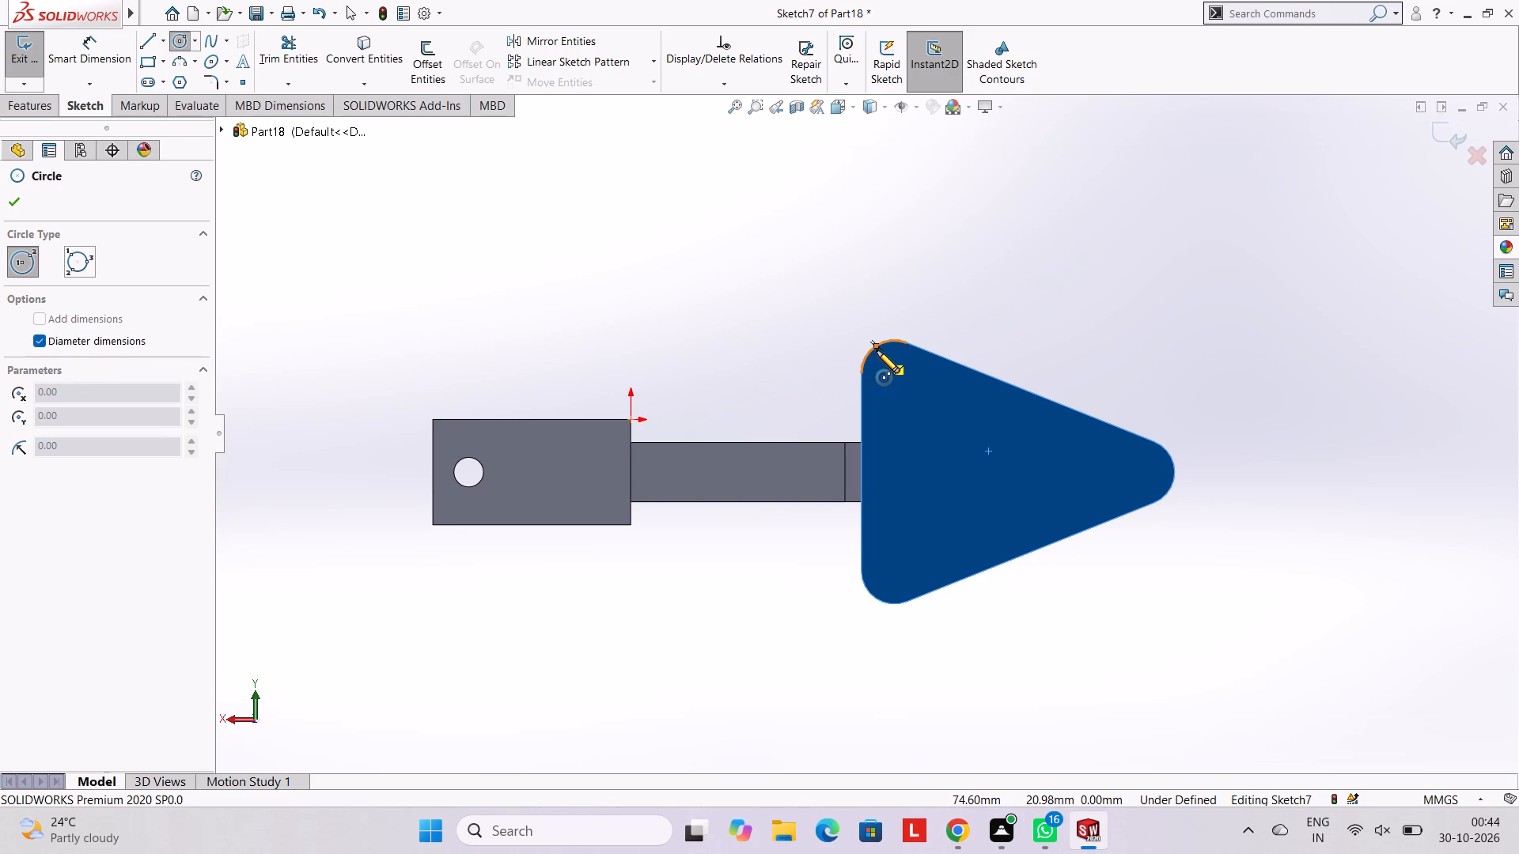
click(896, 372)
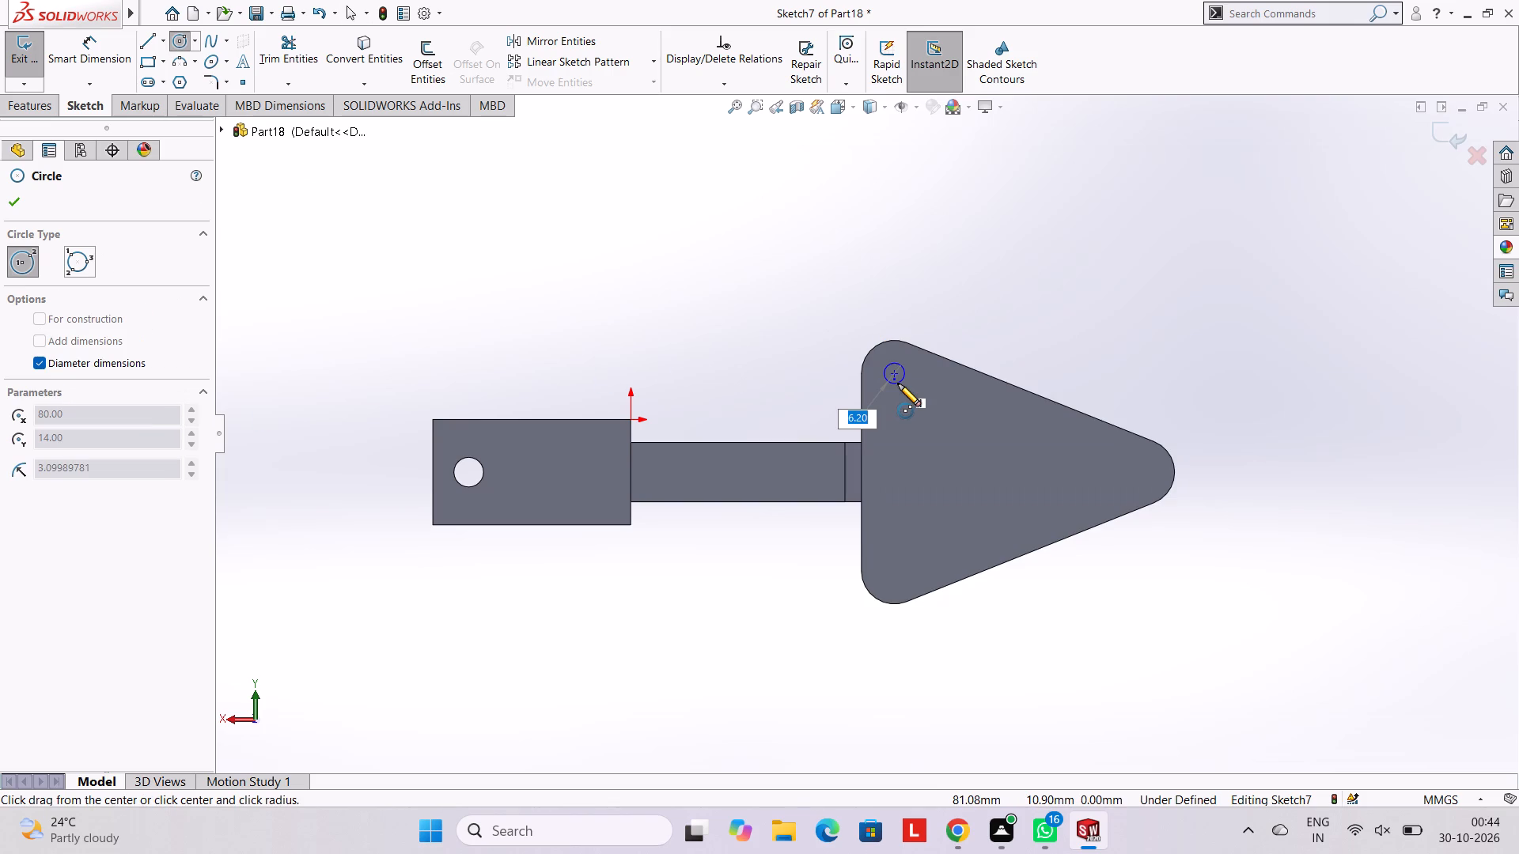
key(8)
key(Return)
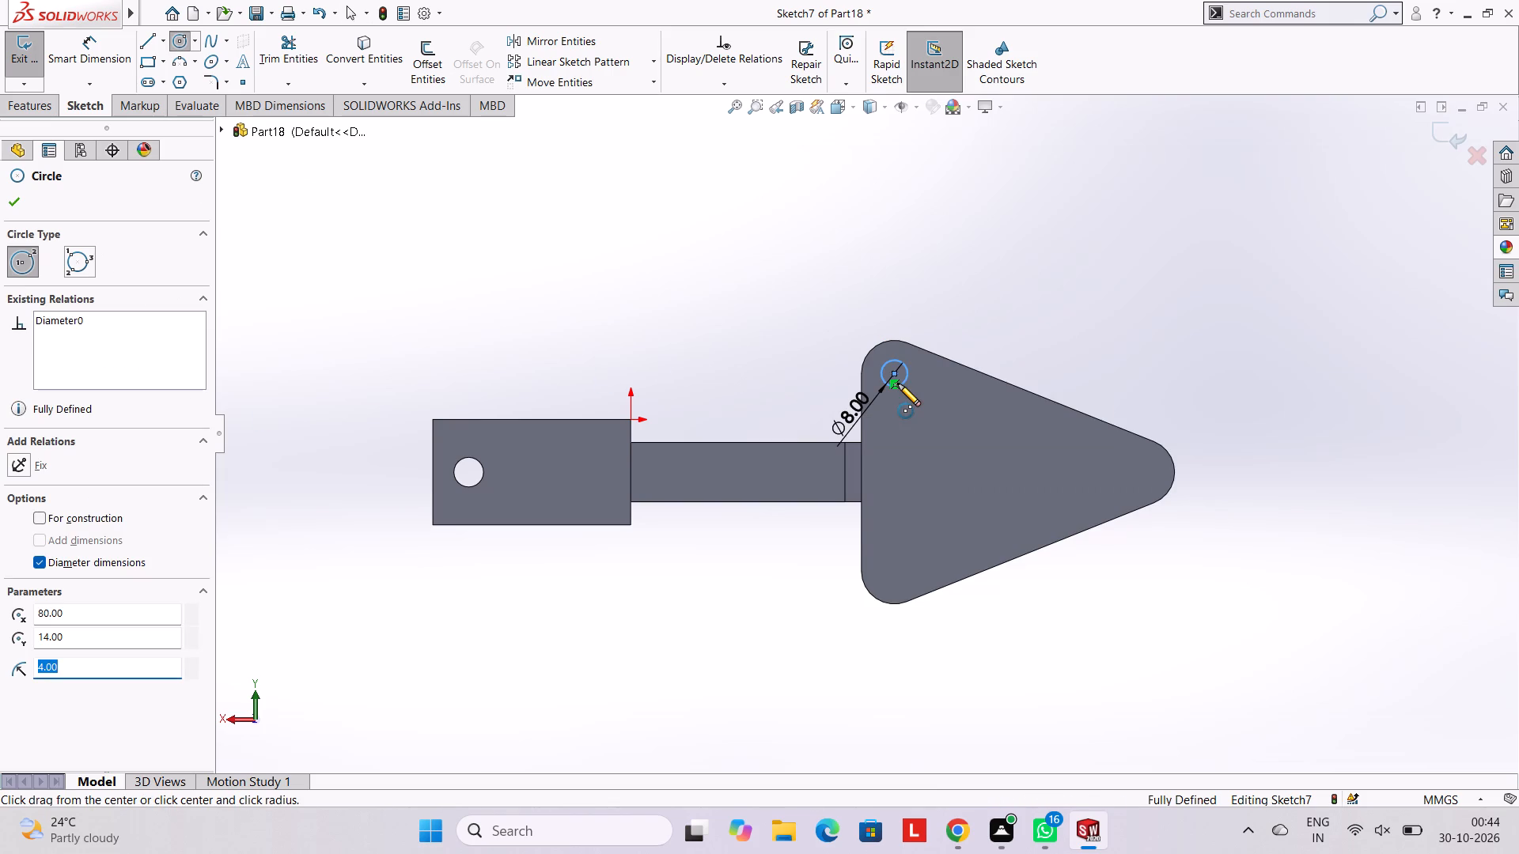
Sketch two more 8 mm diameter circles, concentric with the plate's outer tip and its lower rounded corner.
click(1143, 474)
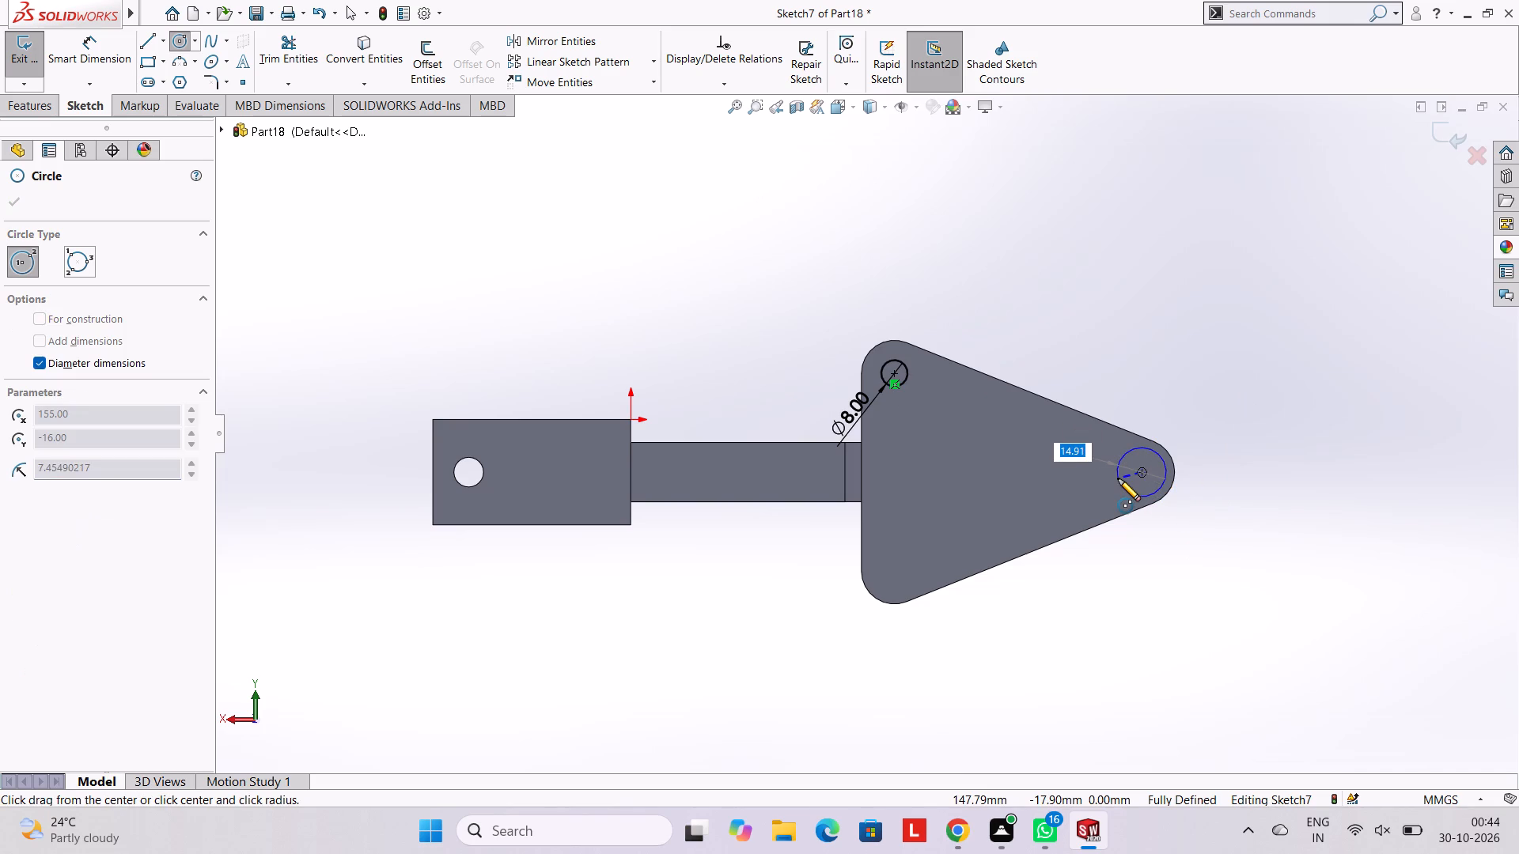
key(8)
key(Return)
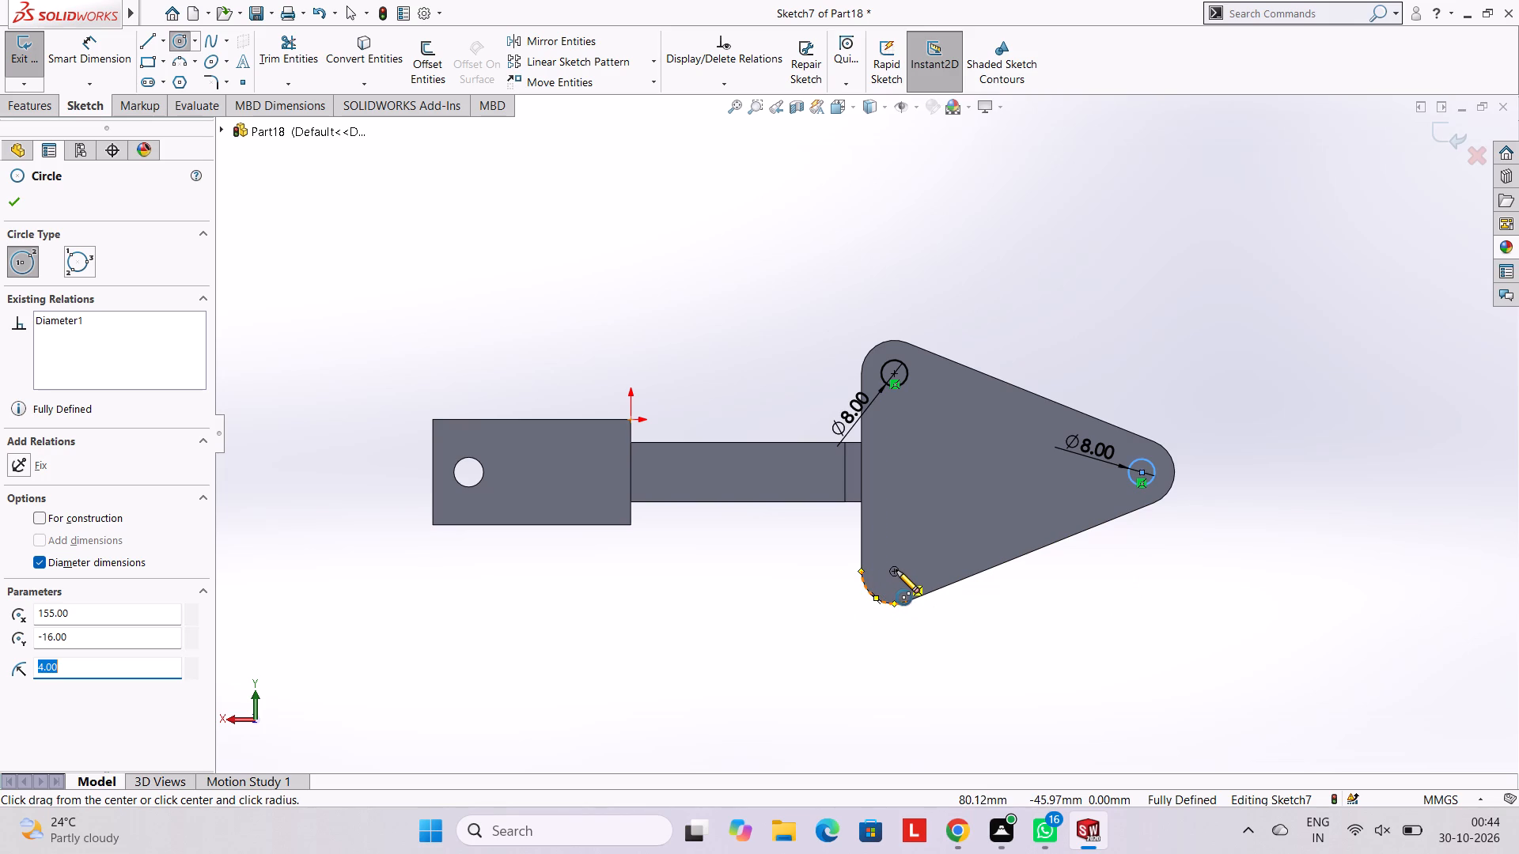
click(896, 569)
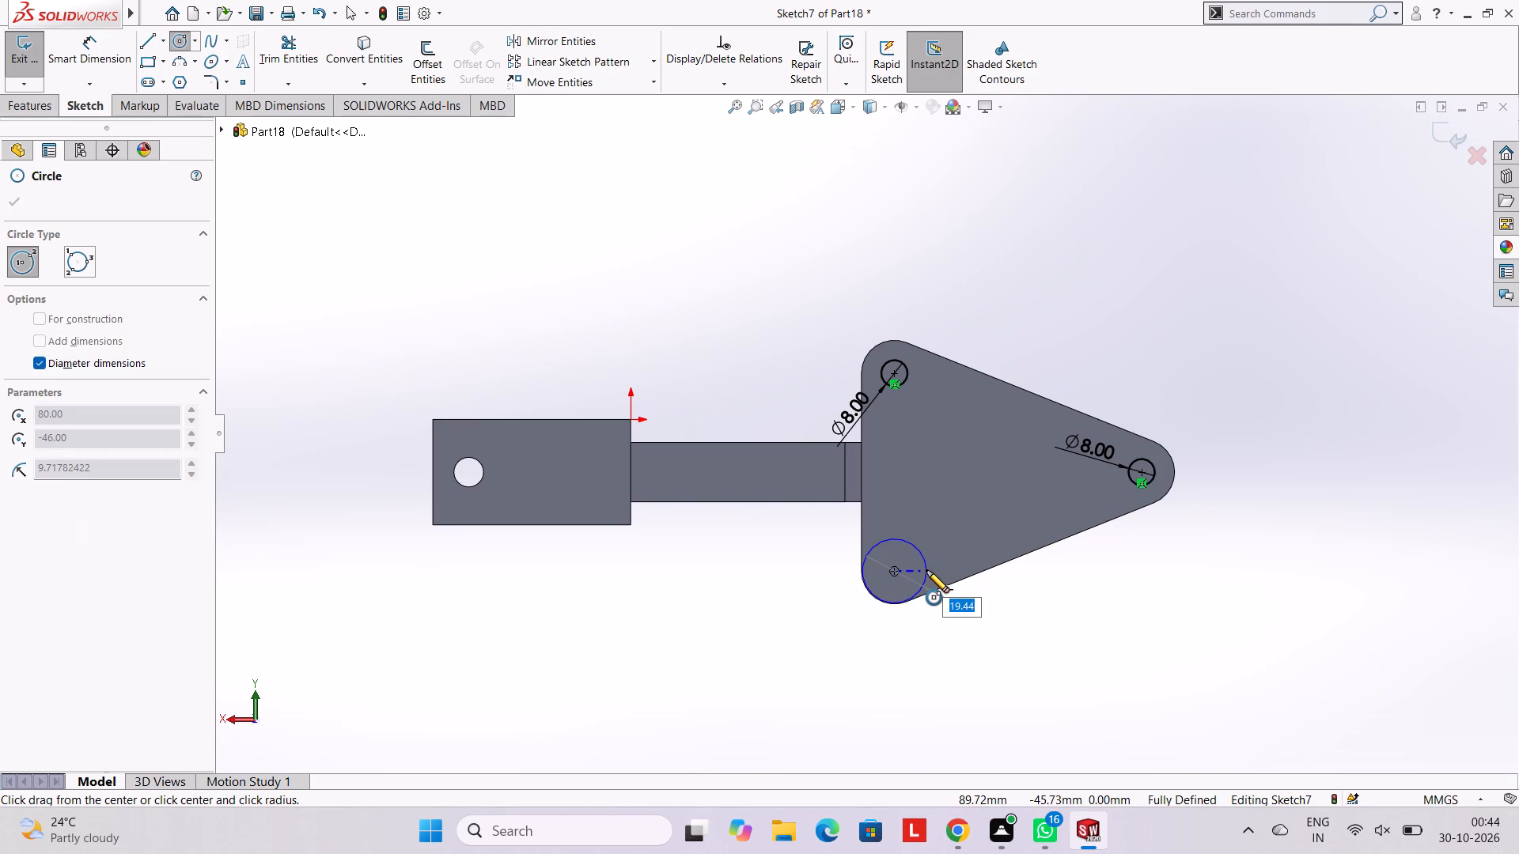
key(8)
key(Return)
key(Escape)
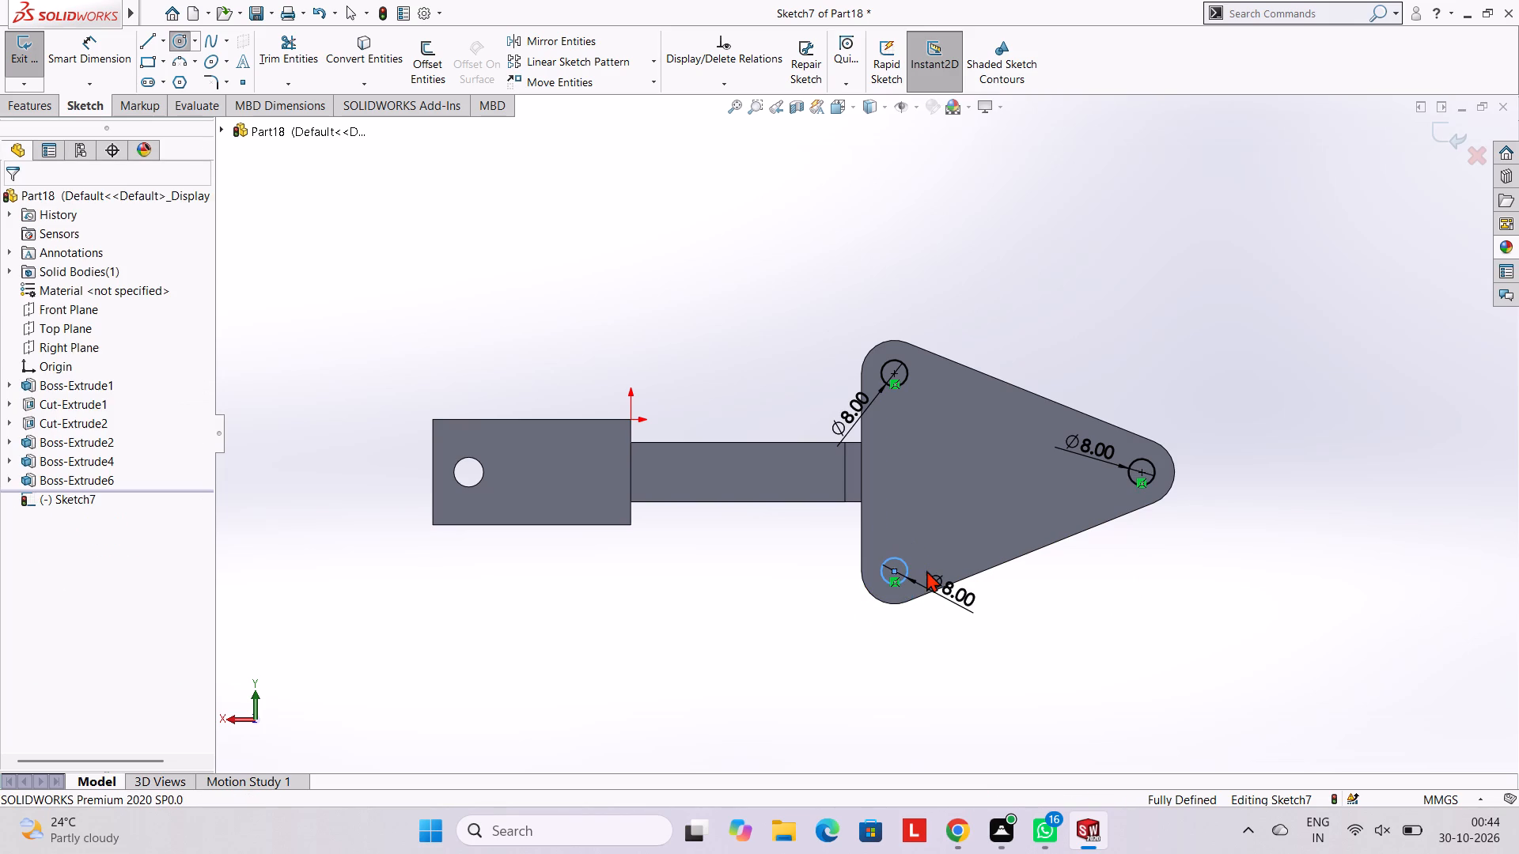
key(Escape)
Cut the three 8 mm circles 10 mm blind through the triangular plate.
middle_drag(918, 277, 947, 307)
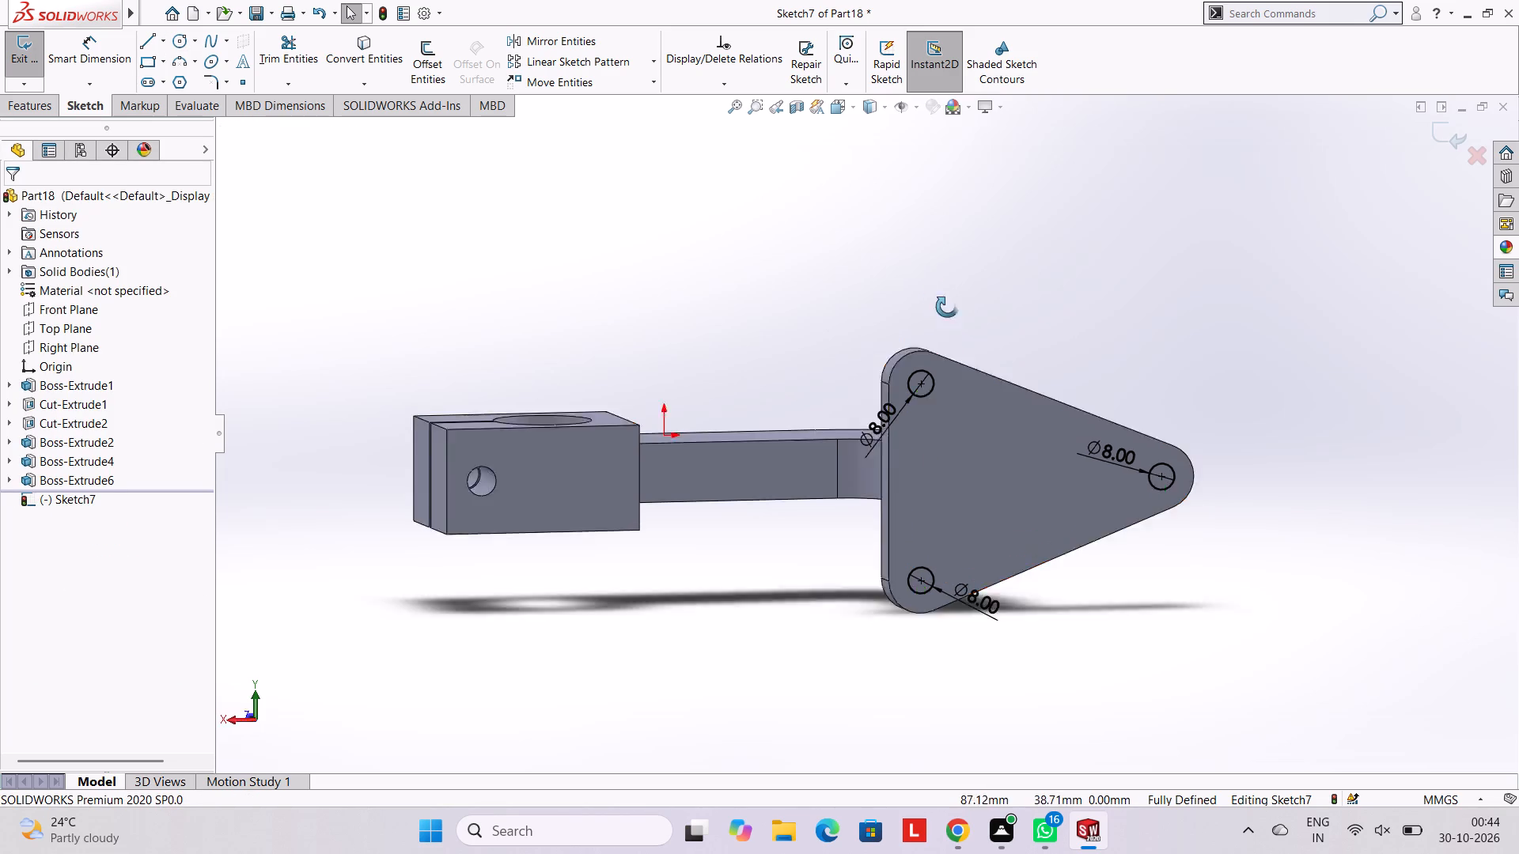
middle_drag(947, 307, 1097, 502)
click(25, 103)
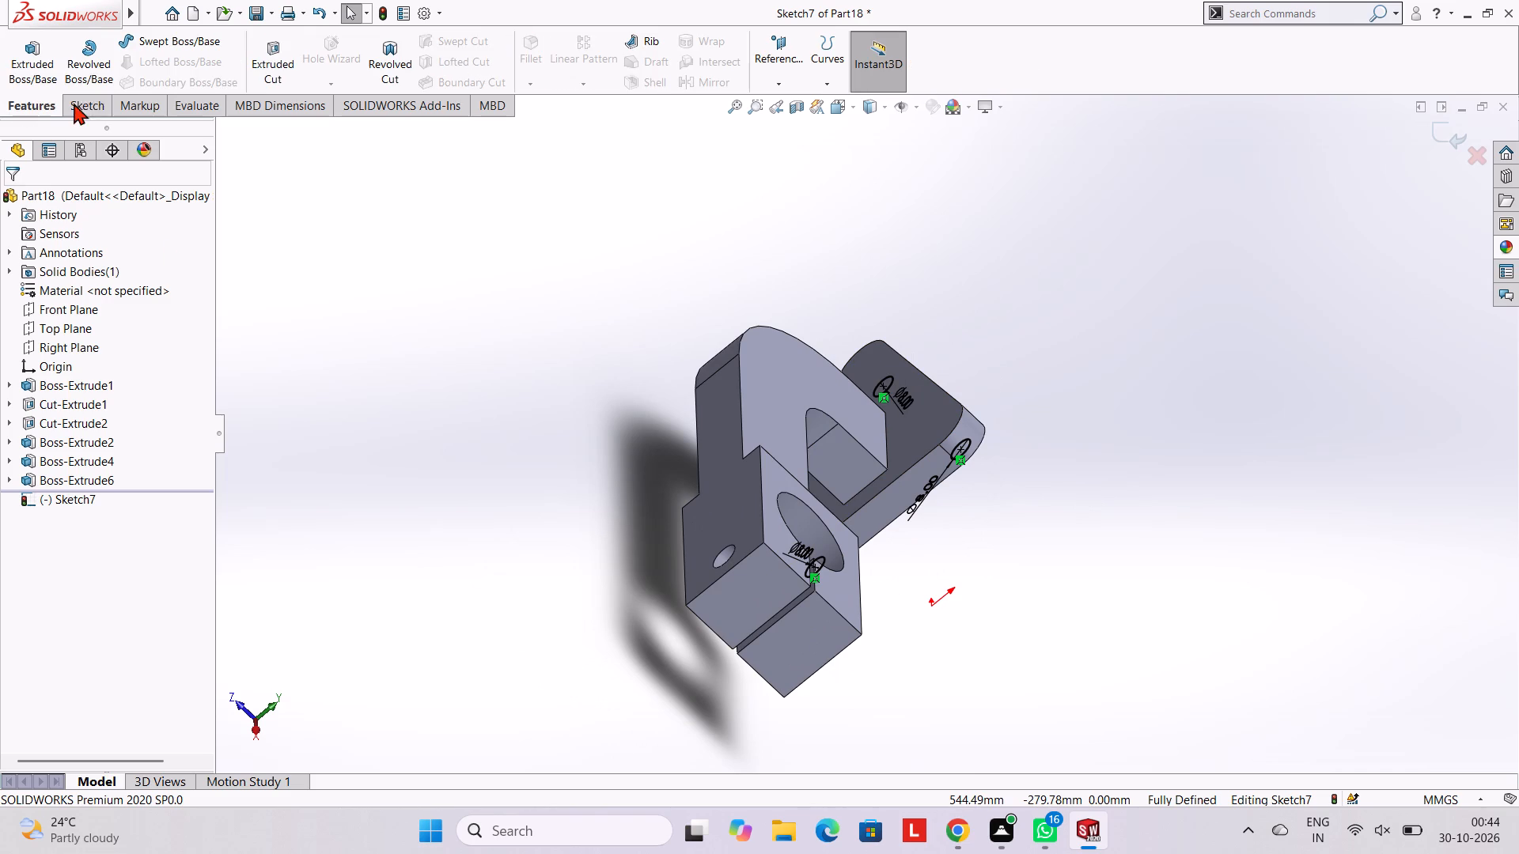
click(269, 63)
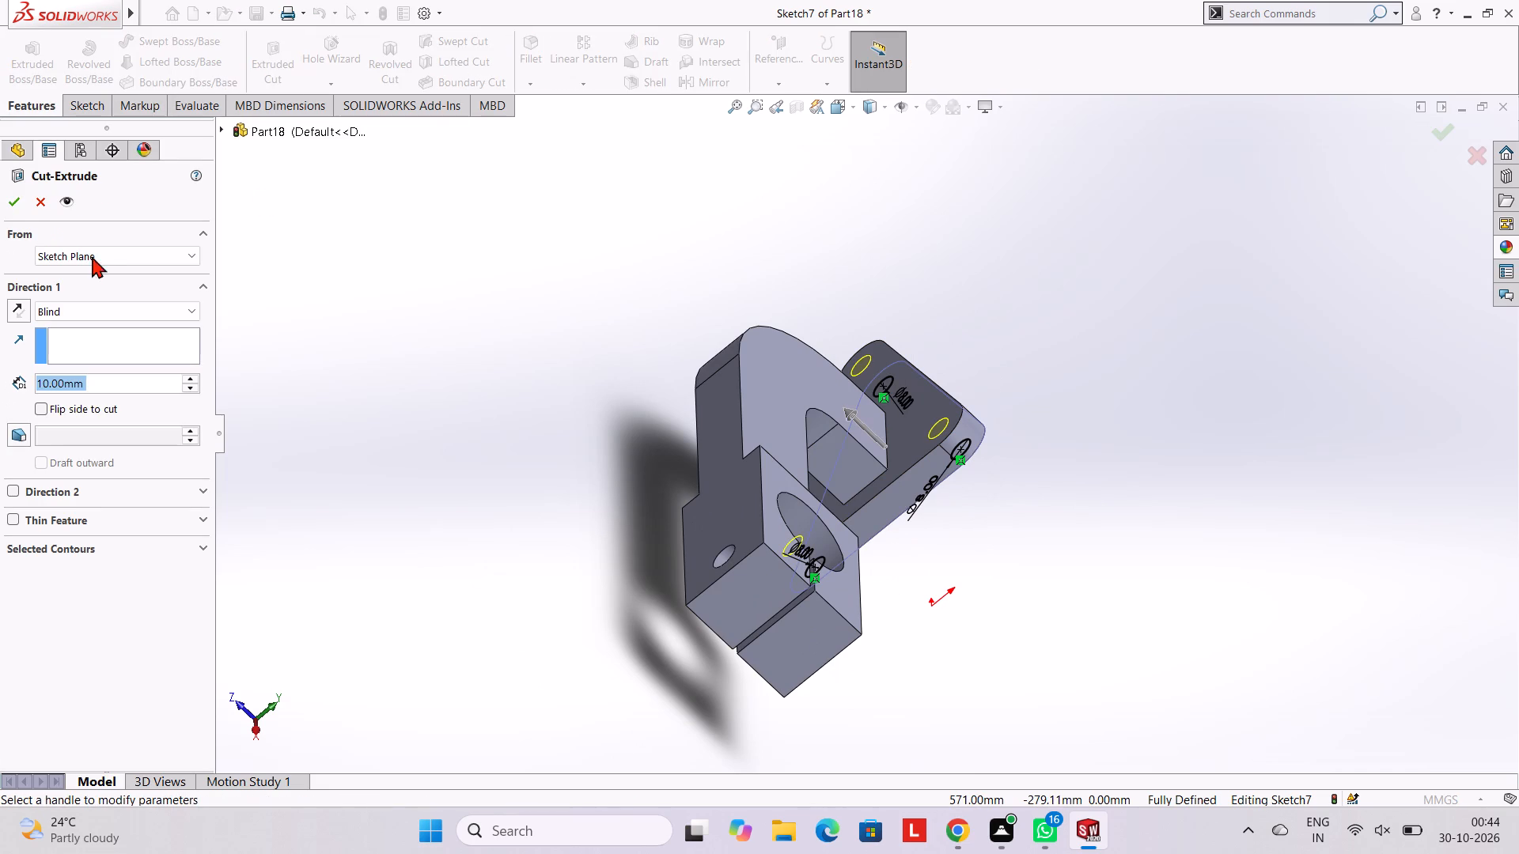
click(13, 198)
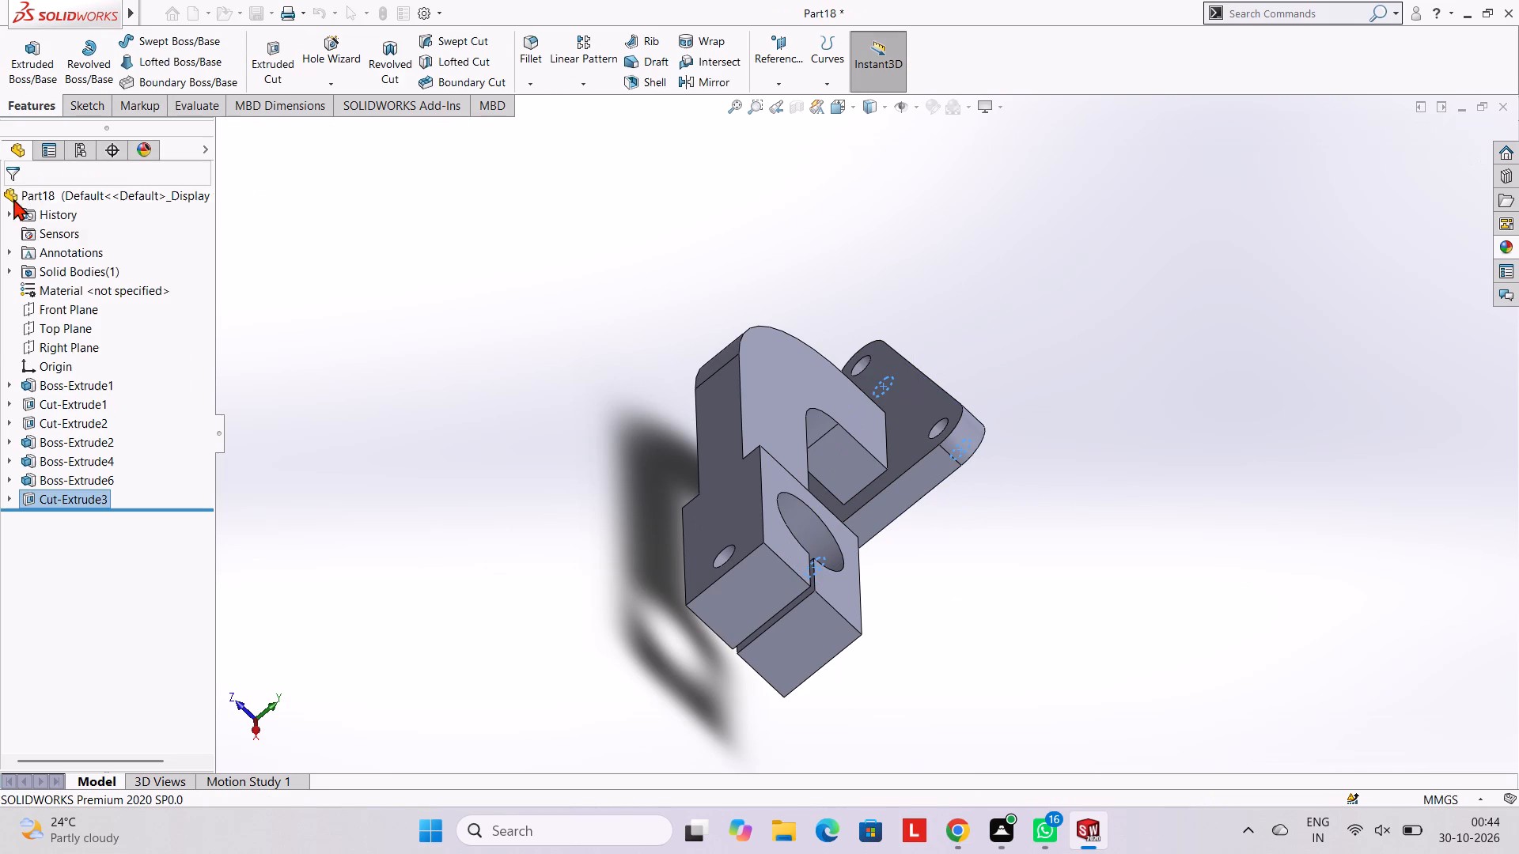
click(296, 292)
Inspect the corner holes in the plate and the overall shape of the part from several angles.
middle_drag(611, 429, 772, 338)
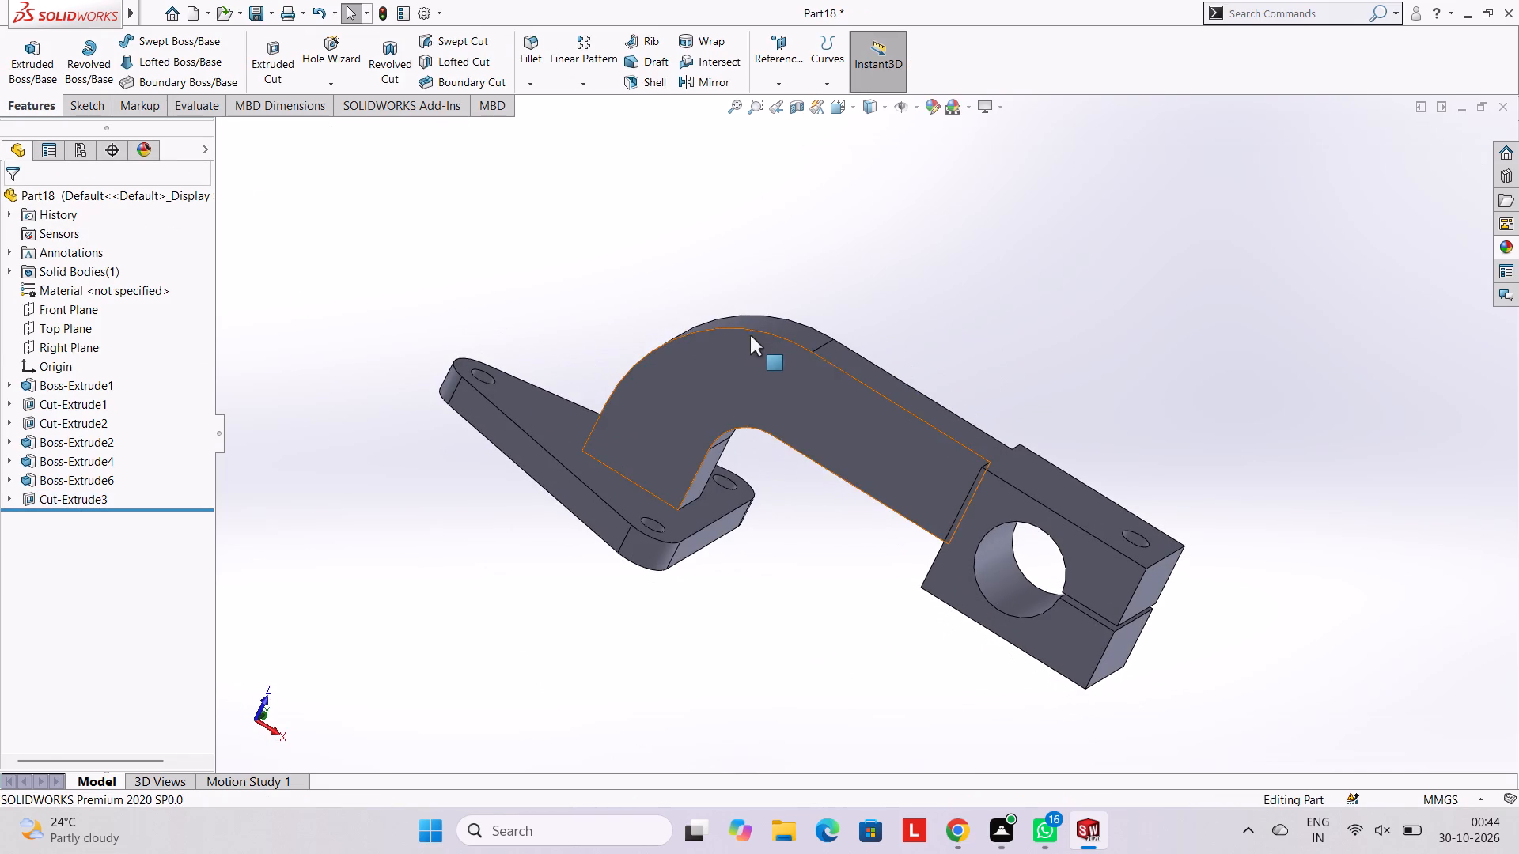
middle_click(850, 448)
middle_drag(963, 538, 1038, 476)
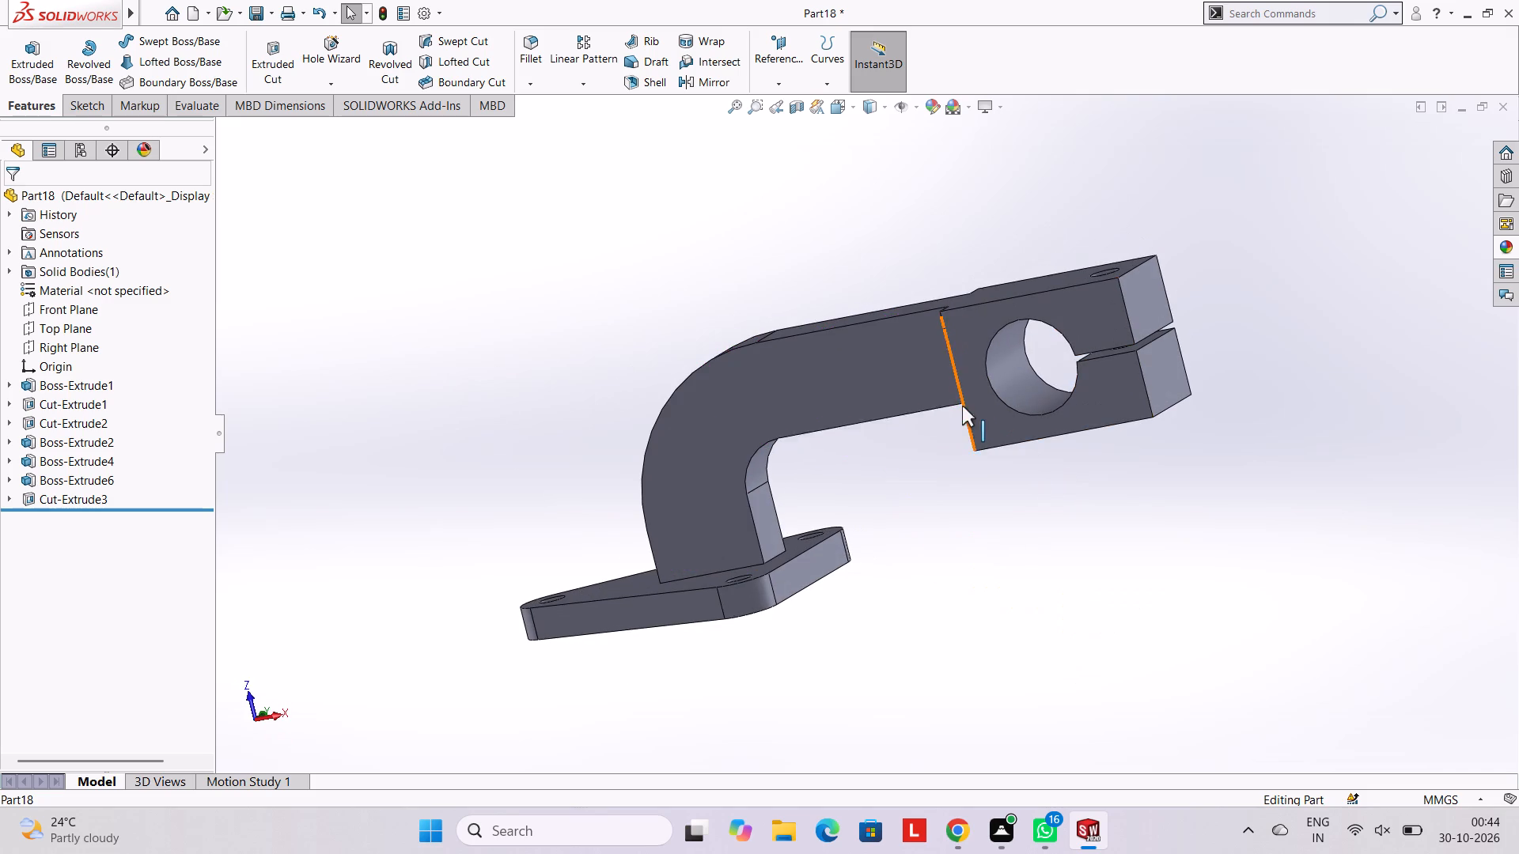
key(Escape)
scroll(935, 491, up, 3)
scroll(940, 483, down, 2)
middle_drag(940, 483, 985, 569)
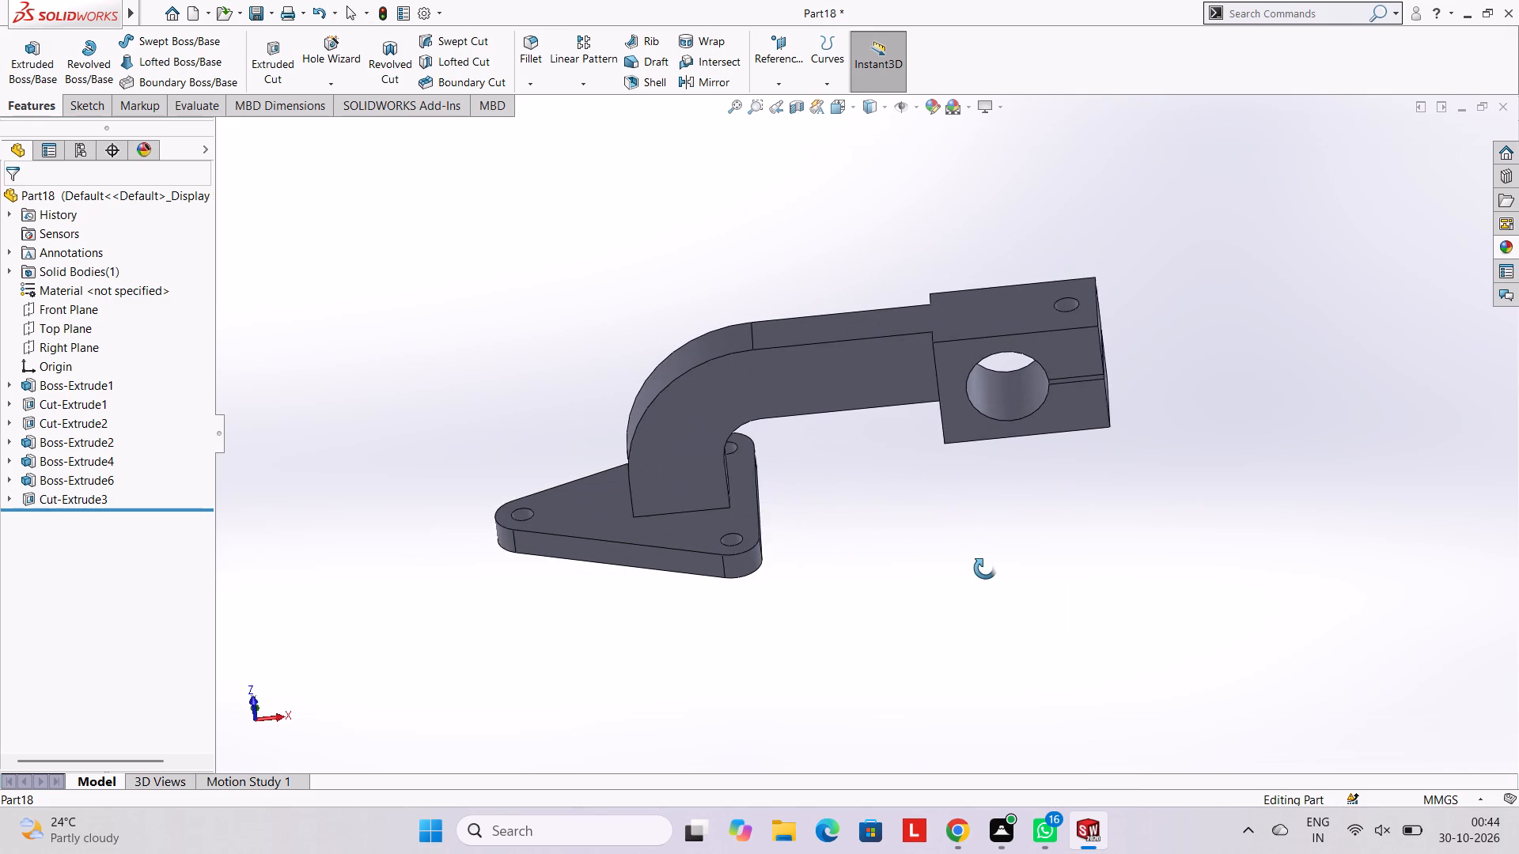
middle_drag(985, 569, 979, 571)
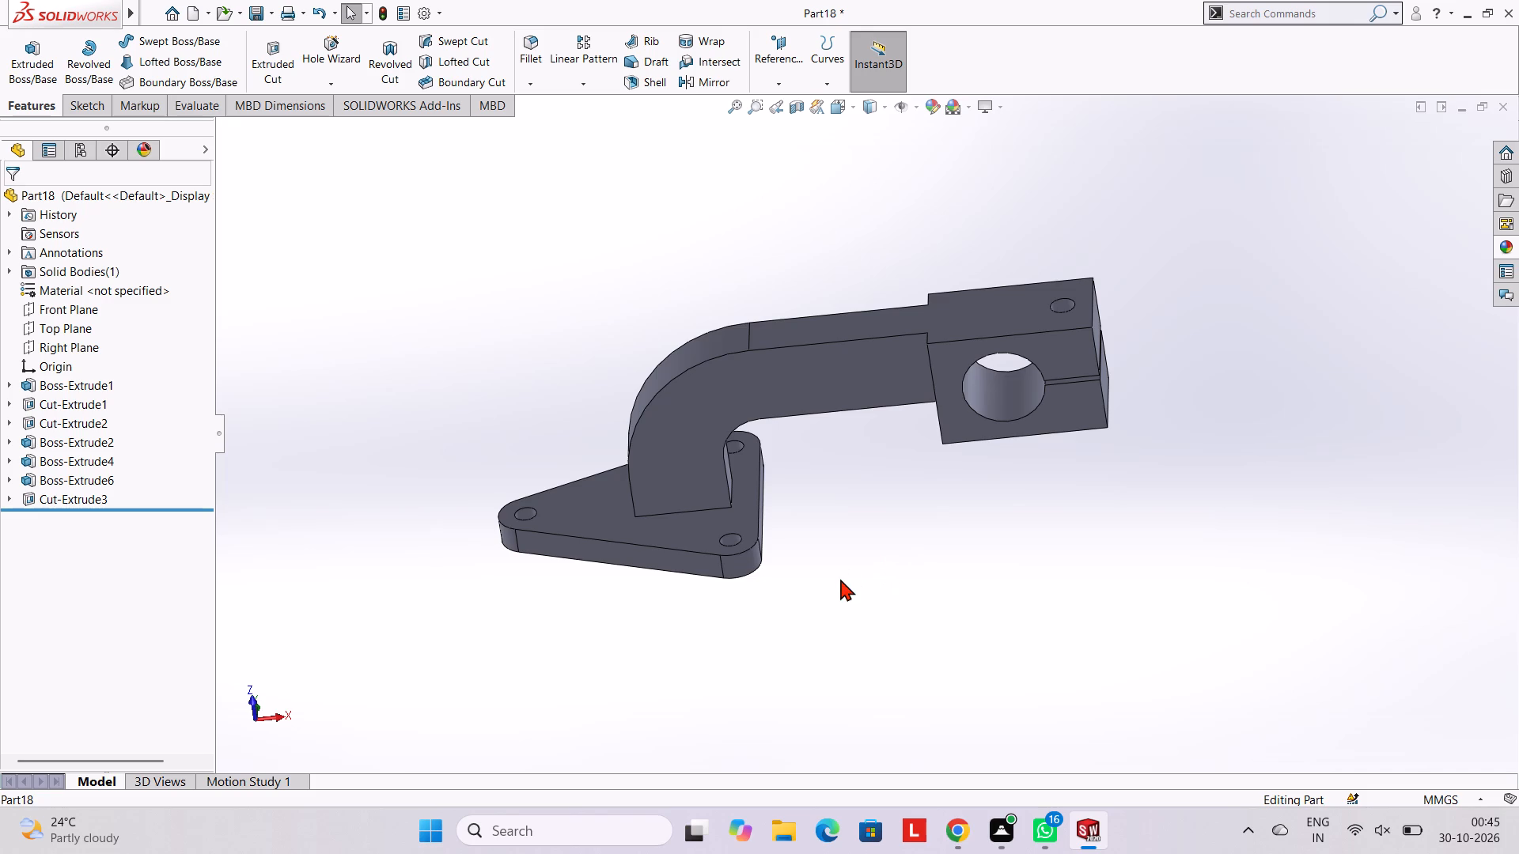
Chamfer the outer edge along one side of the arm 2 mm at 45 degrees, covering its straight, curved and downturned segments.
click(538, 79)
click(564, 122)
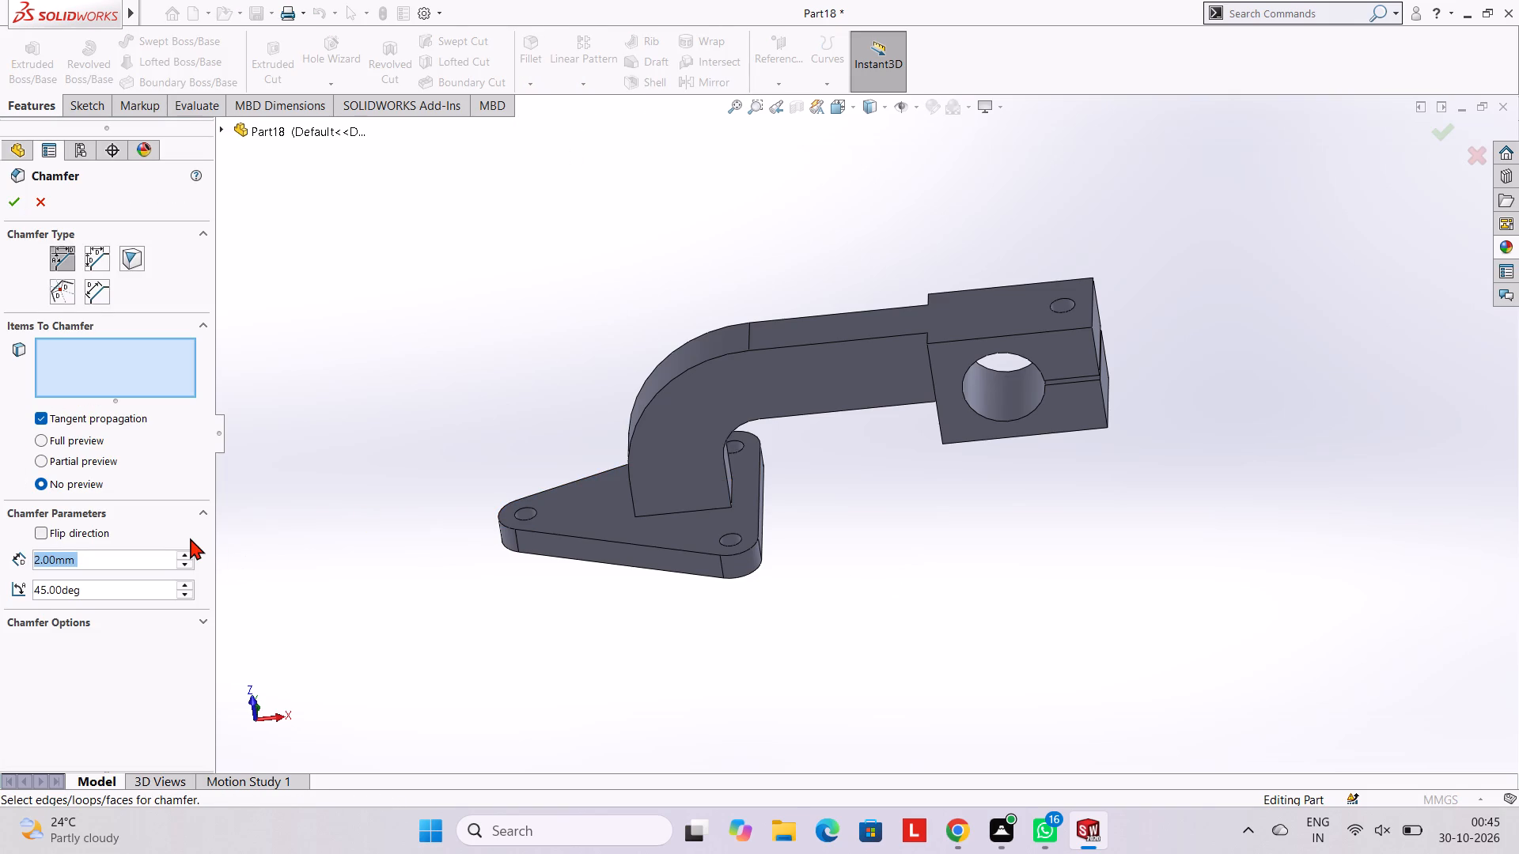
click(809, 346)
click(736, 351)
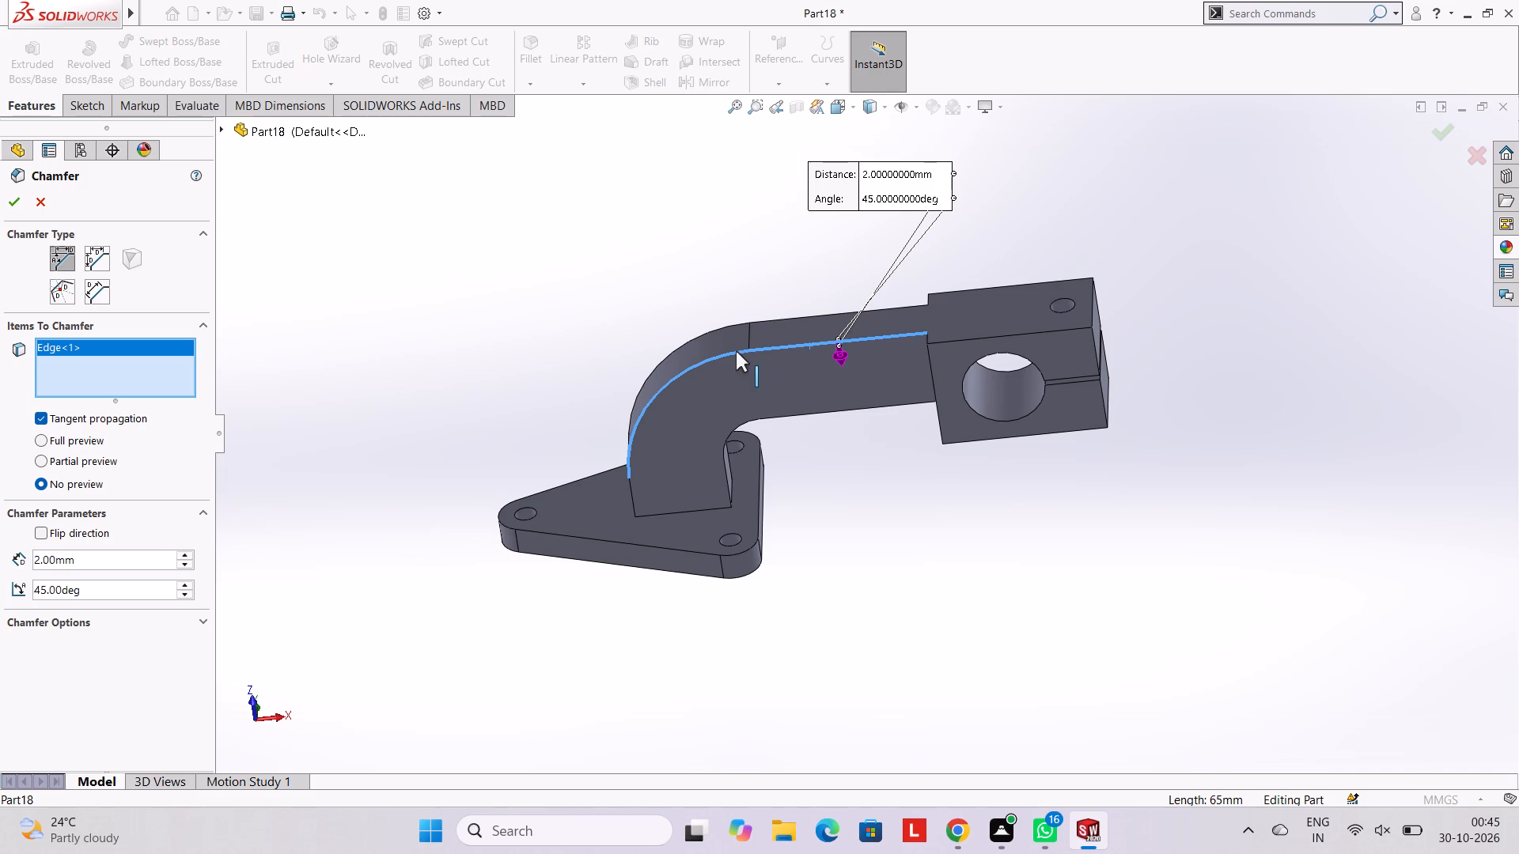
click(629, 493)
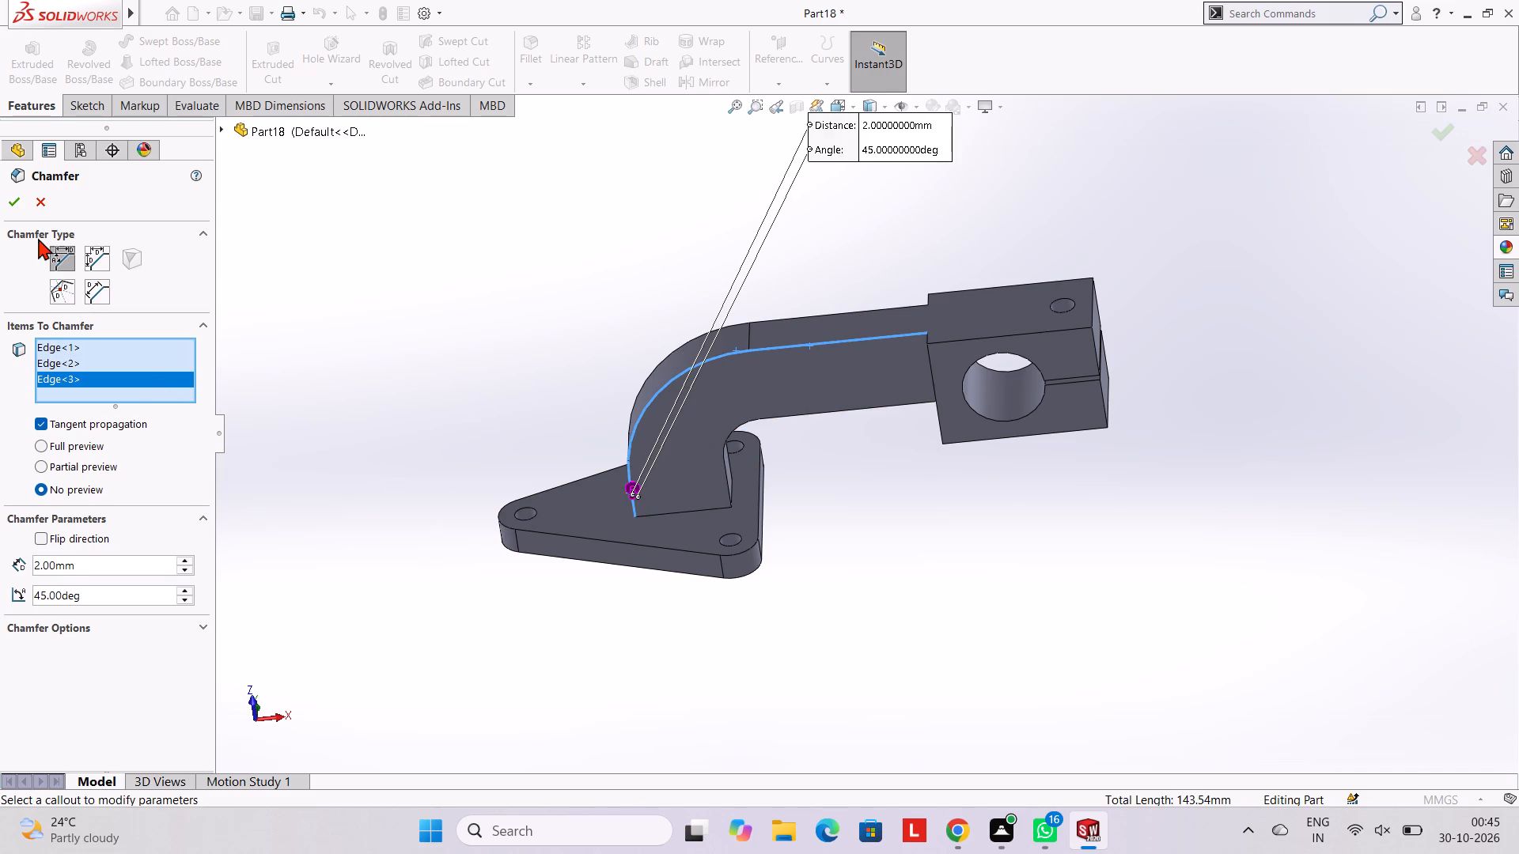
click(13, 195)
click(532, 276)
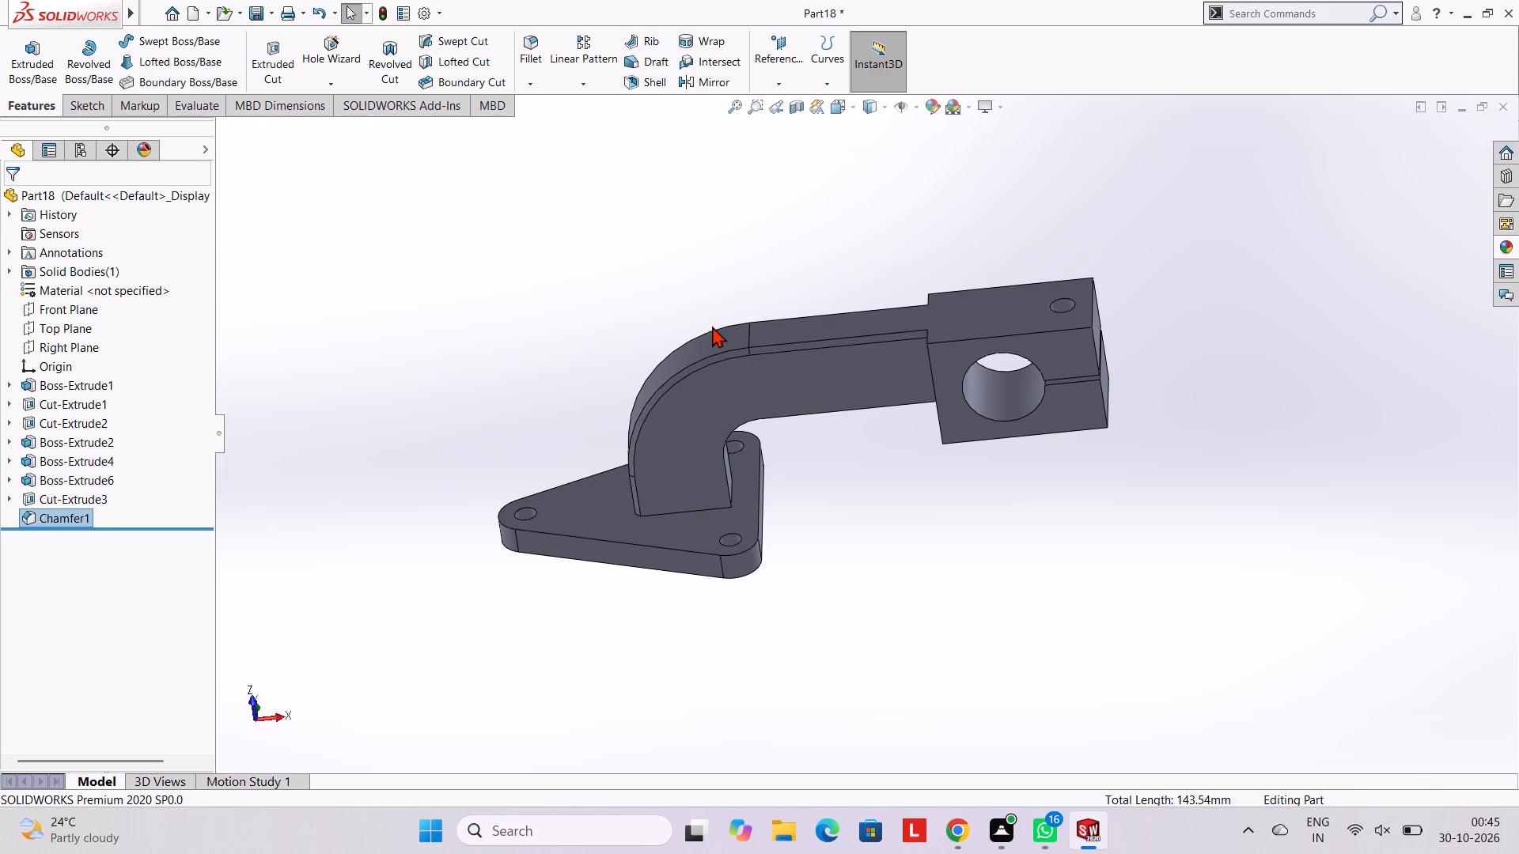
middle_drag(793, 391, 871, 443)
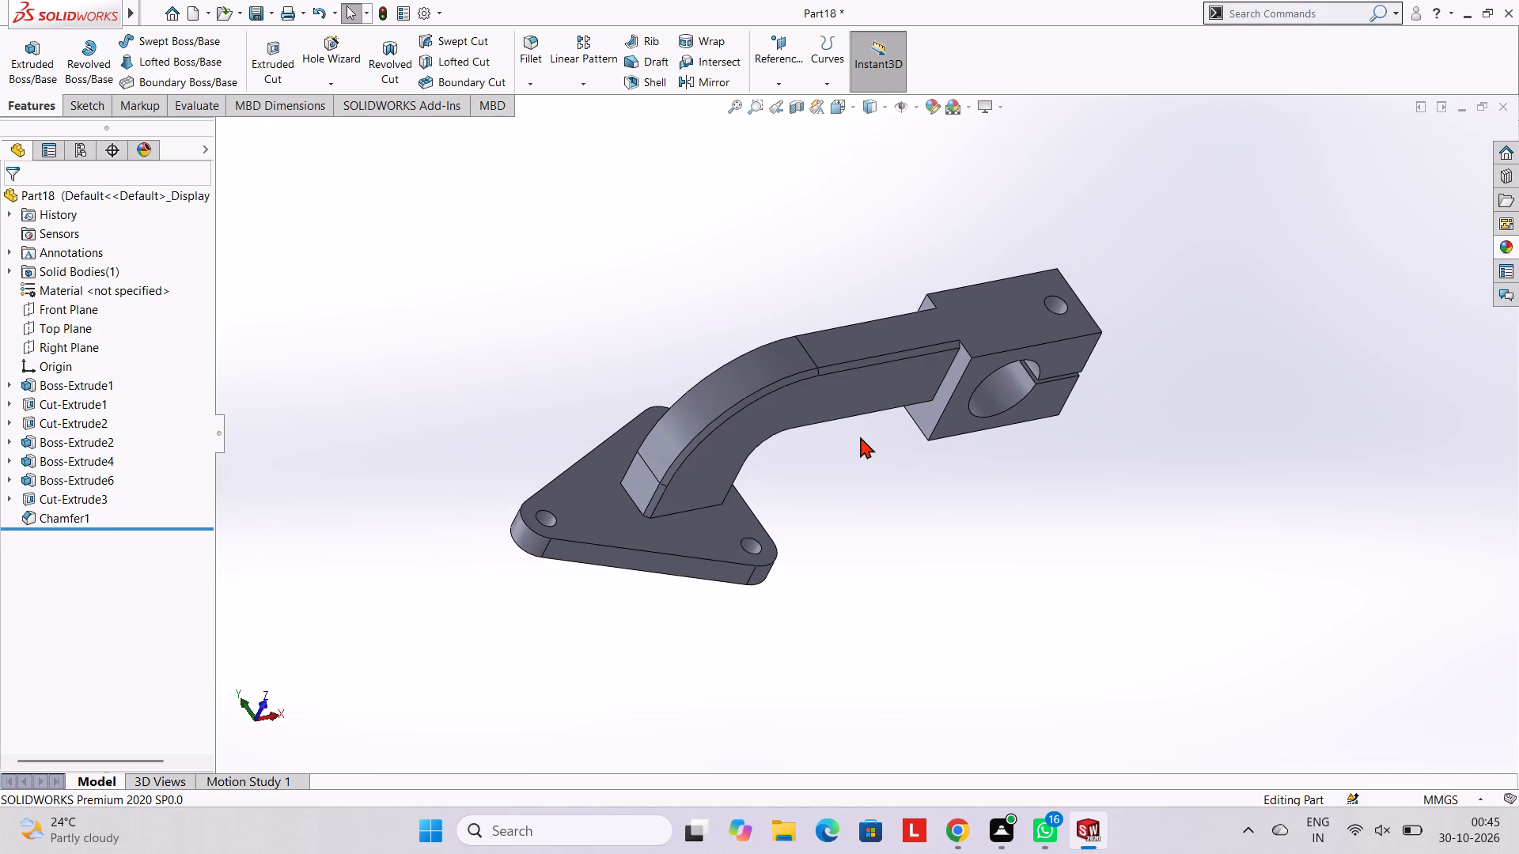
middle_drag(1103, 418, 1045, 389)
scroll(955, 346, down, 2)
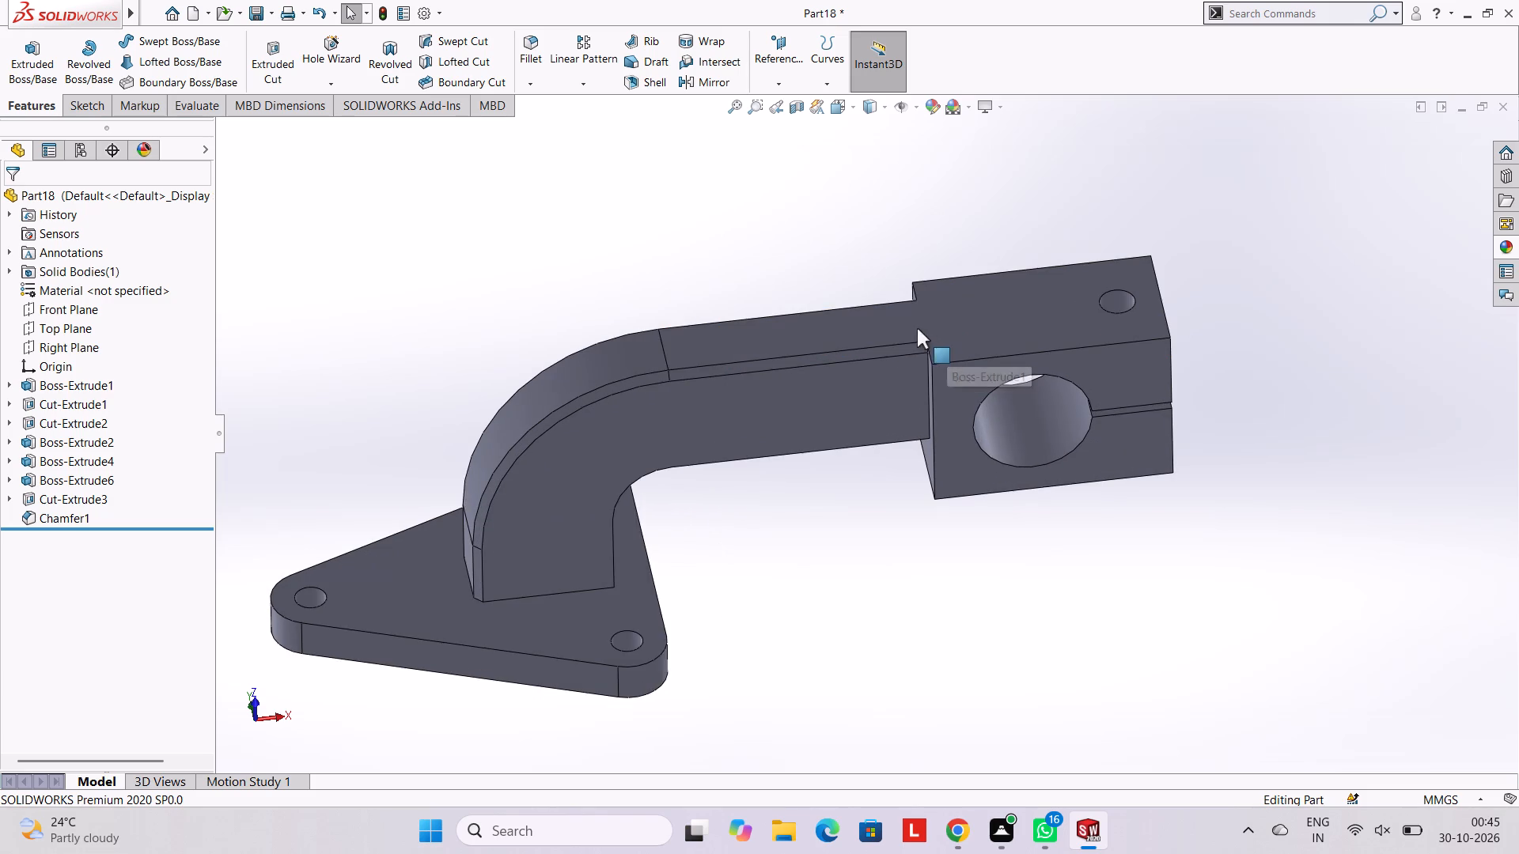
Chamfer the clamp block's short edge beside the arm 2 mm at 45 degrees, where the small-hole face meets the arm-side face.
middle_drag(866, 353, 945, 392)
scroll(992, 353, down, 3)
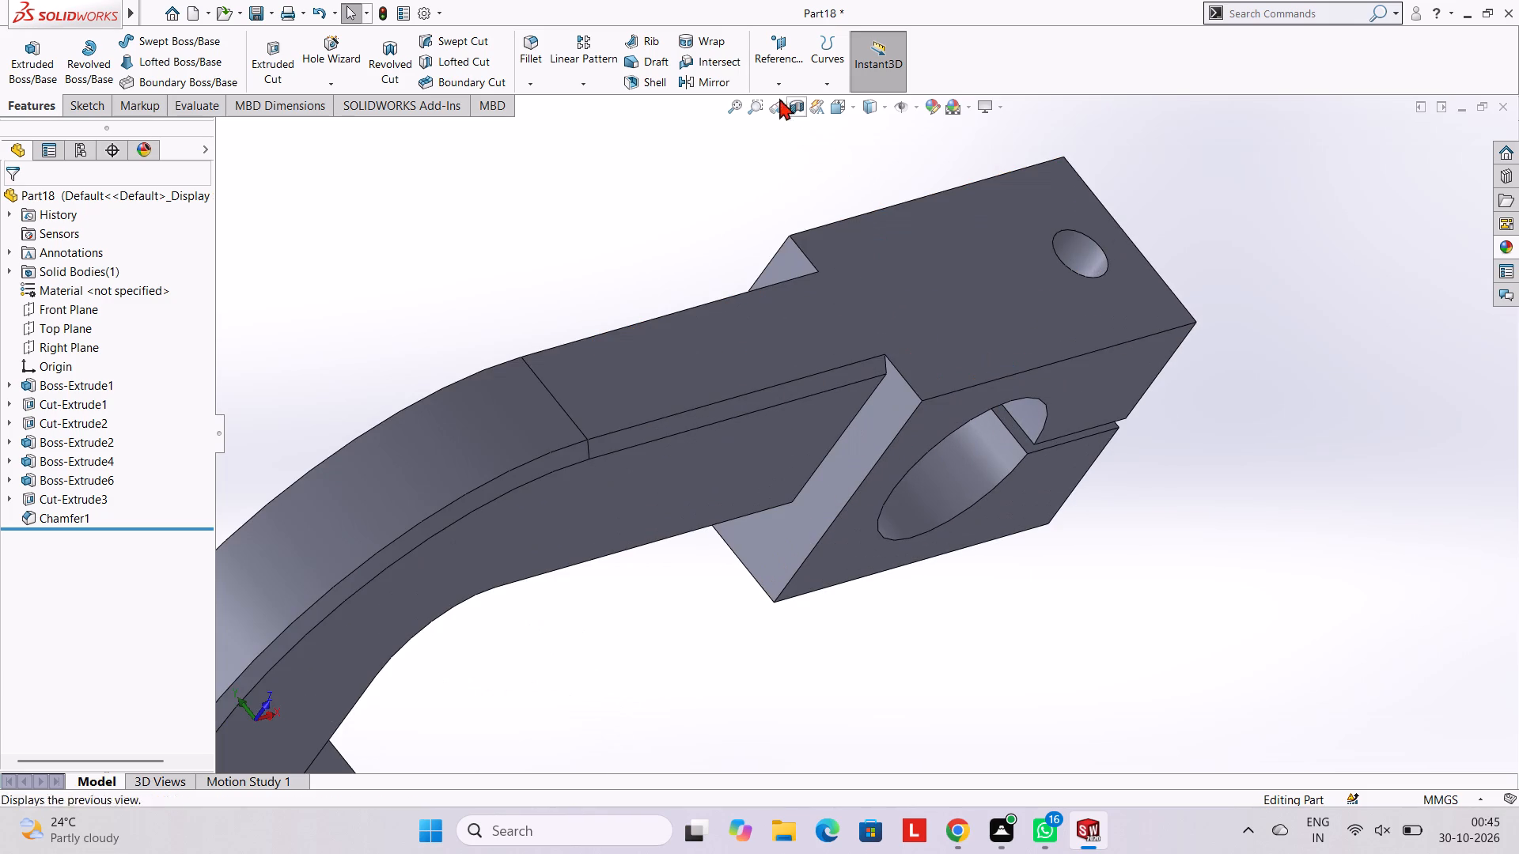
click(538, 82)
click(562, 112)
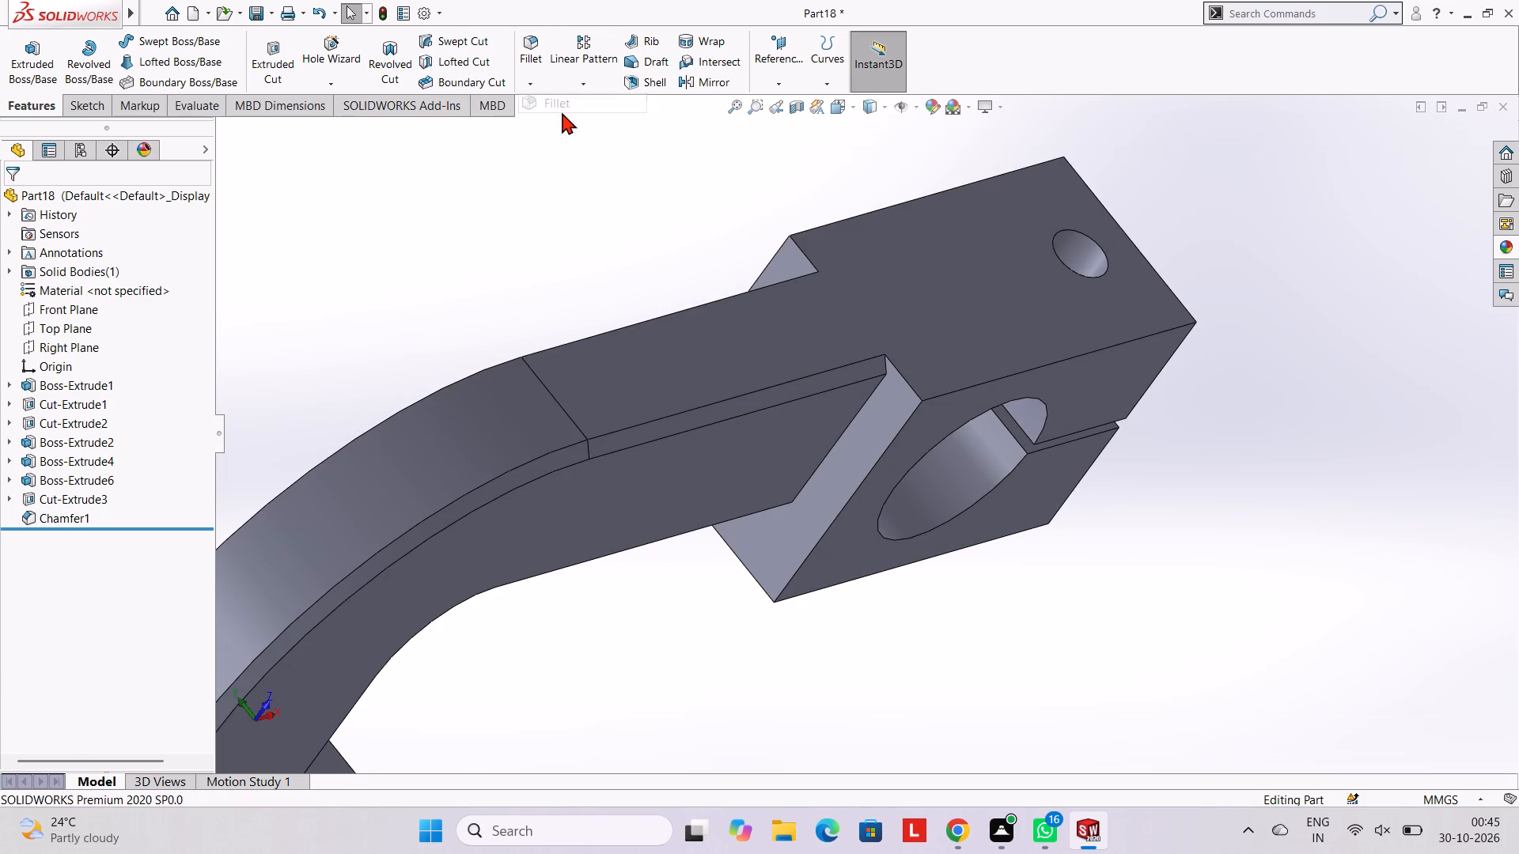
key(Escape)
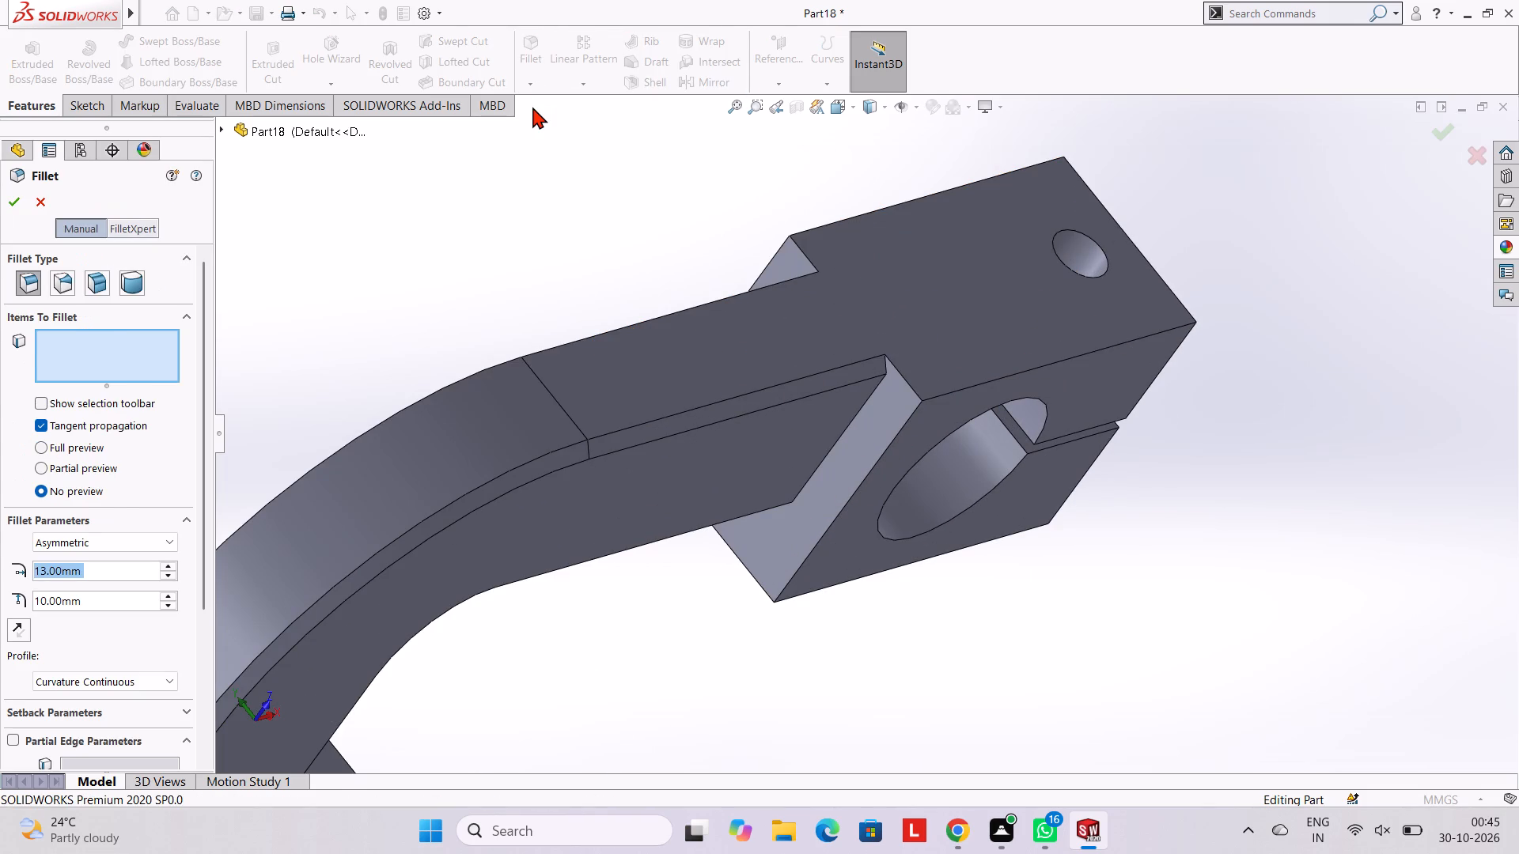
click(527, 82)
click(543, 121)
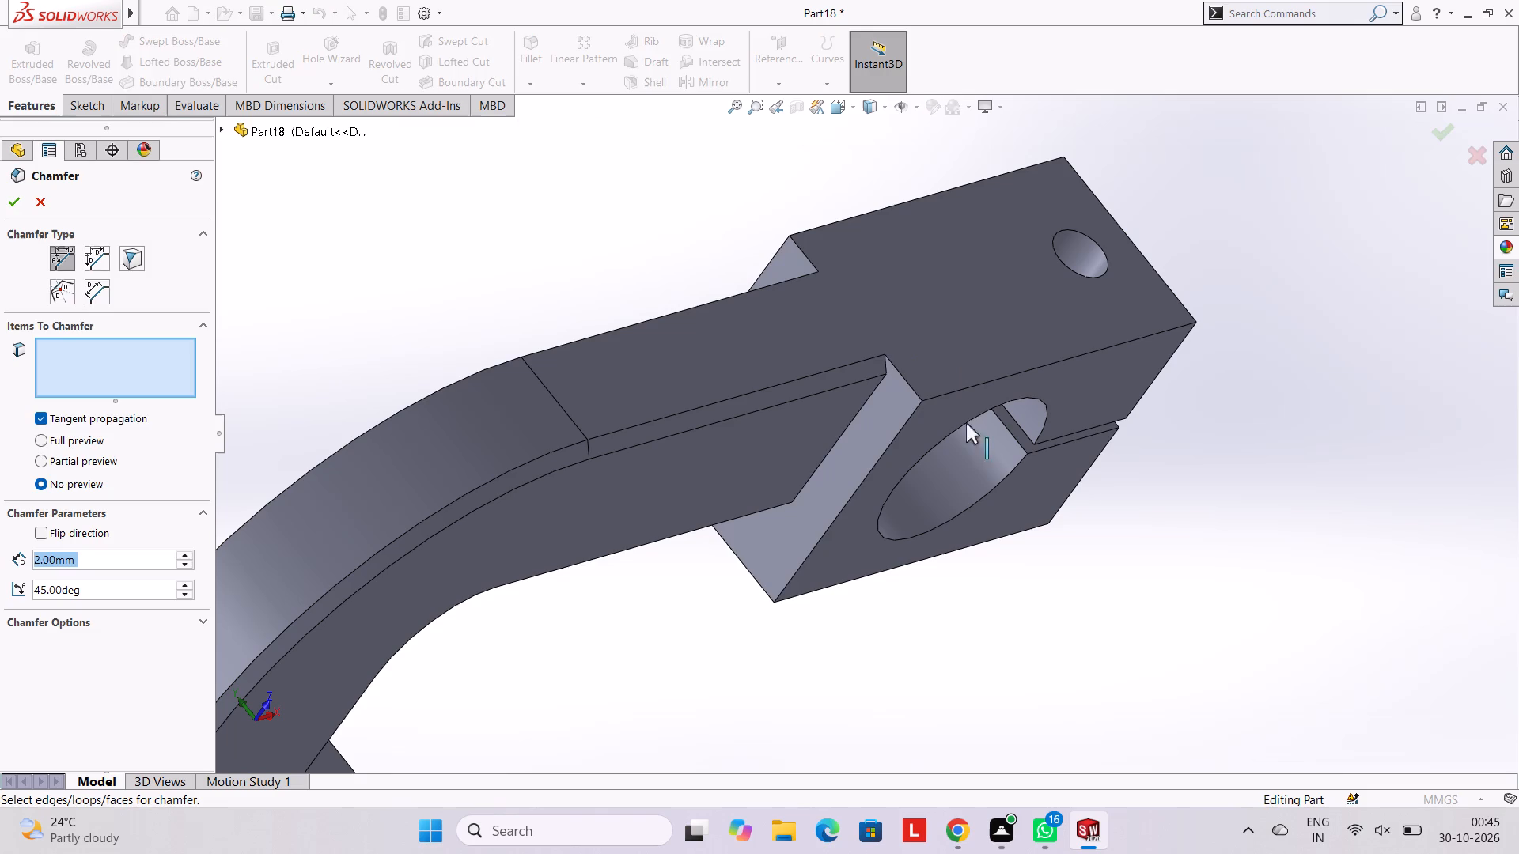
click(906, 380)
click(6, 206)
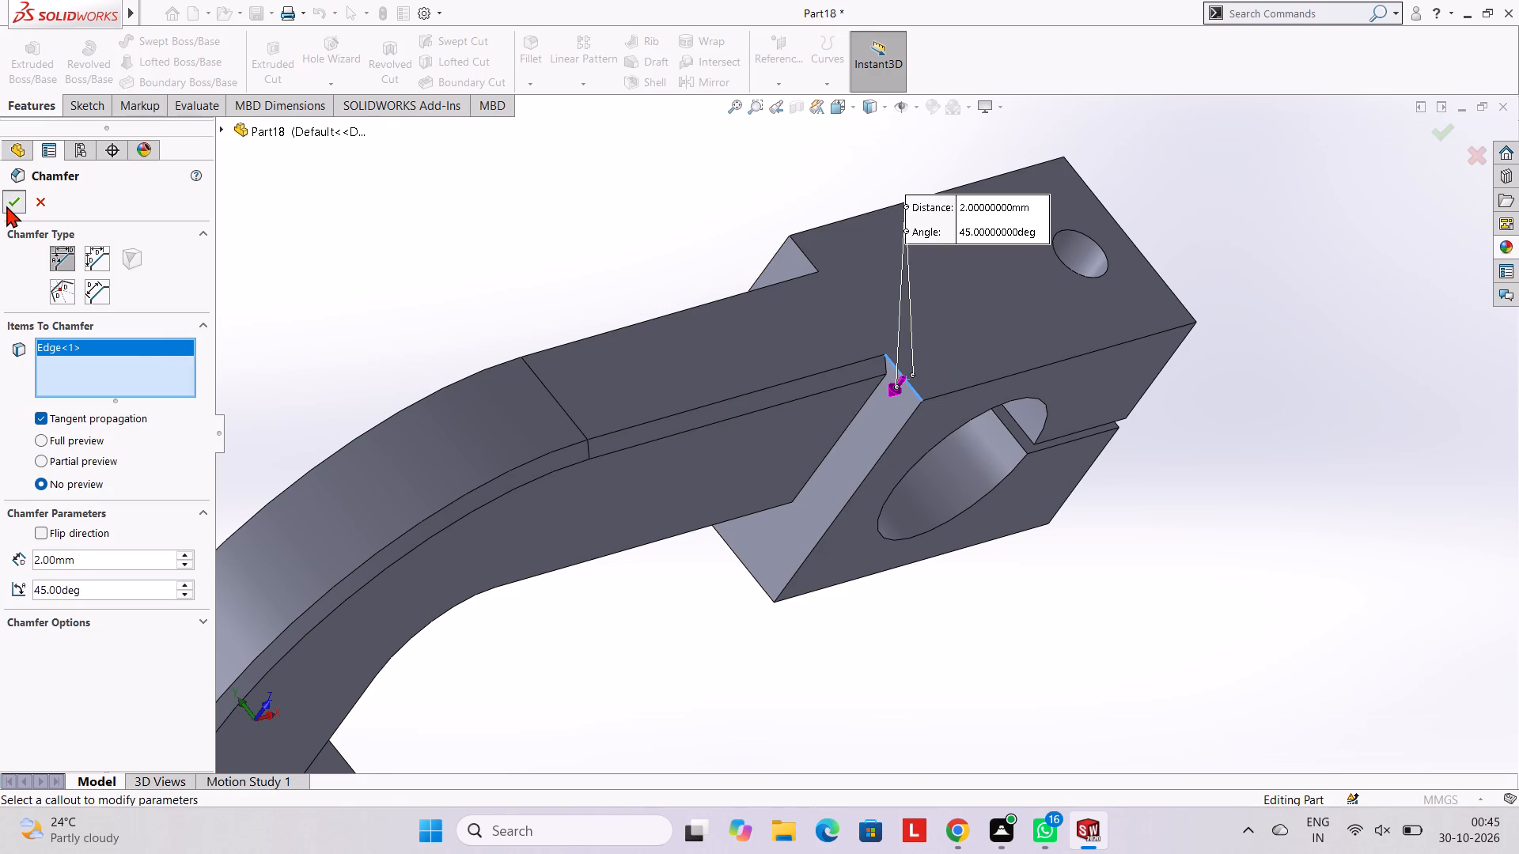
click(509, 251)
key(Escape)
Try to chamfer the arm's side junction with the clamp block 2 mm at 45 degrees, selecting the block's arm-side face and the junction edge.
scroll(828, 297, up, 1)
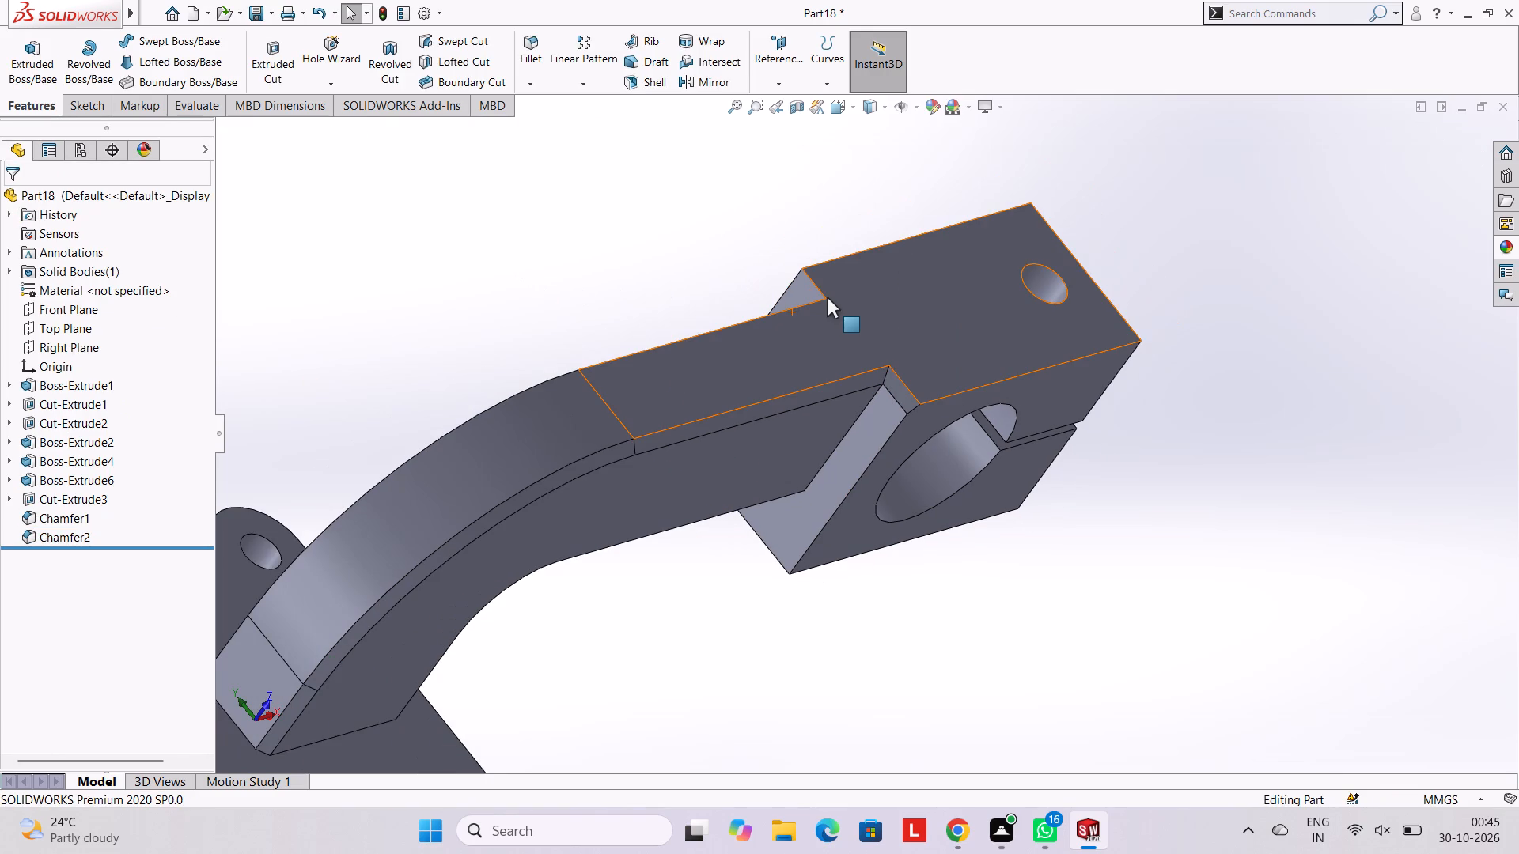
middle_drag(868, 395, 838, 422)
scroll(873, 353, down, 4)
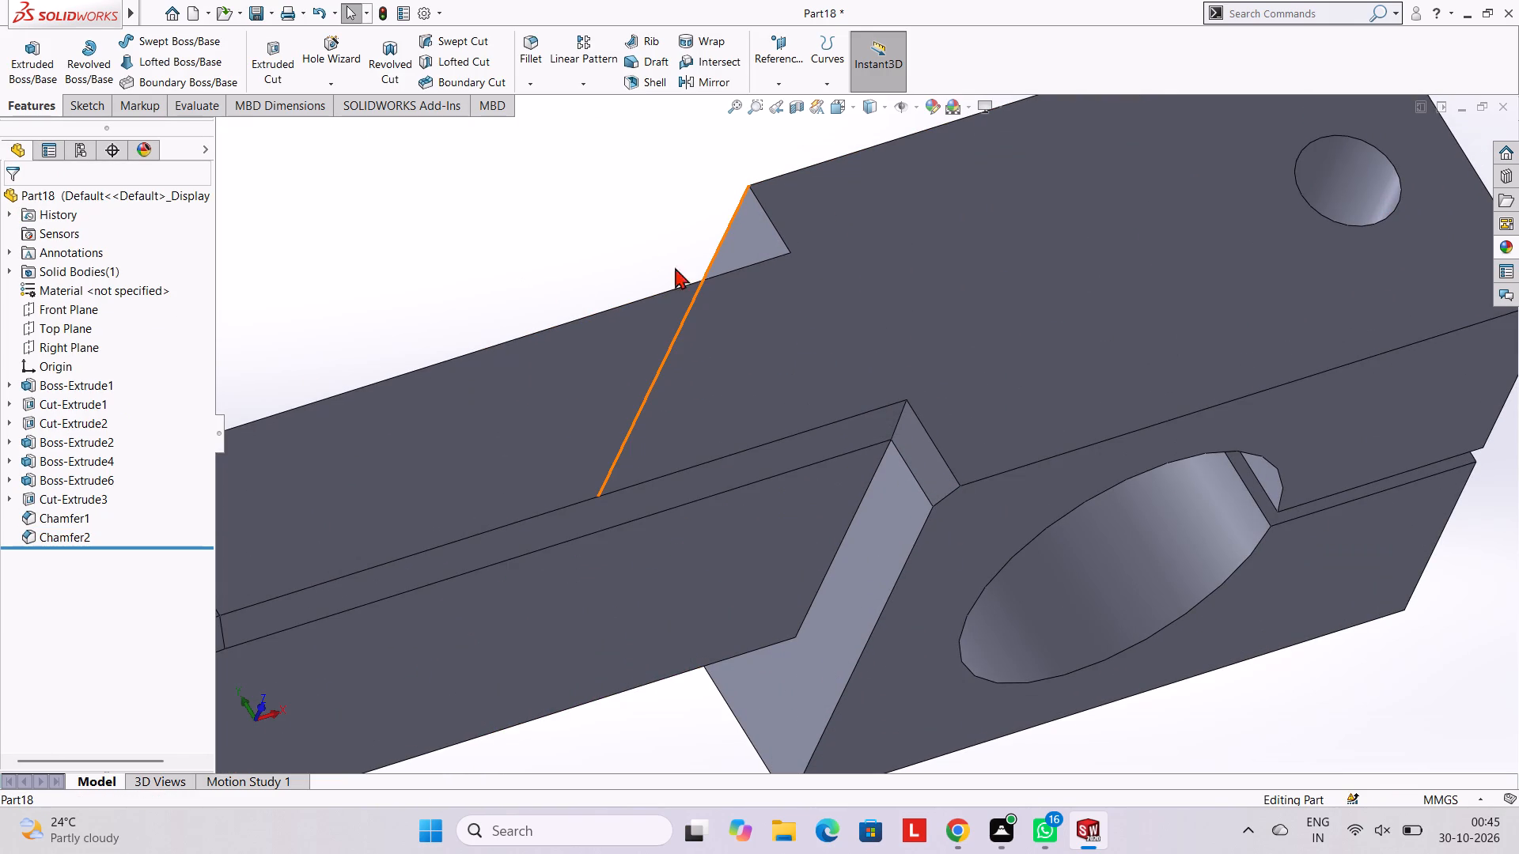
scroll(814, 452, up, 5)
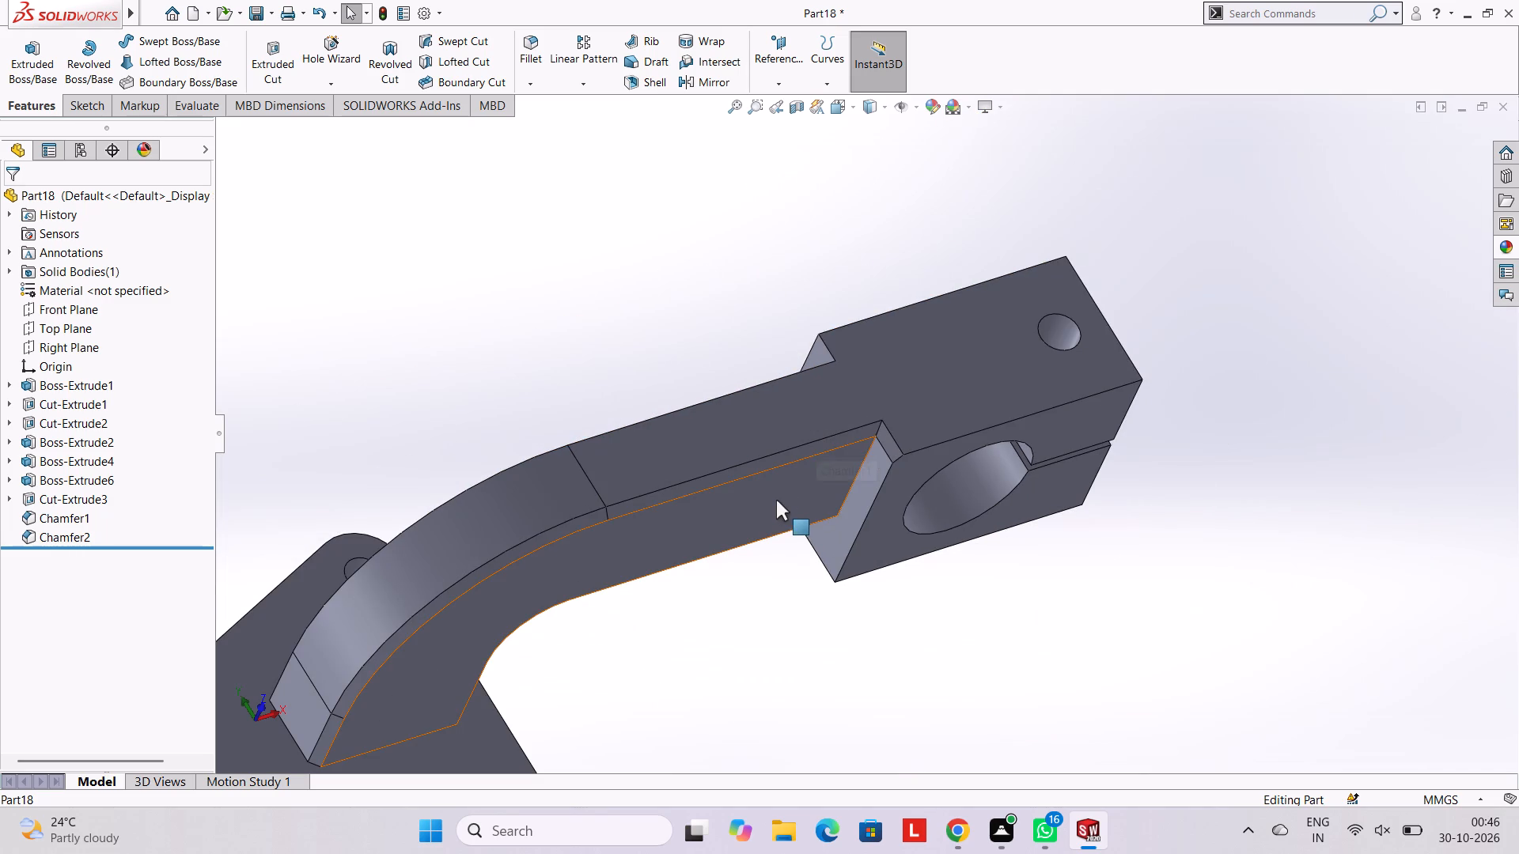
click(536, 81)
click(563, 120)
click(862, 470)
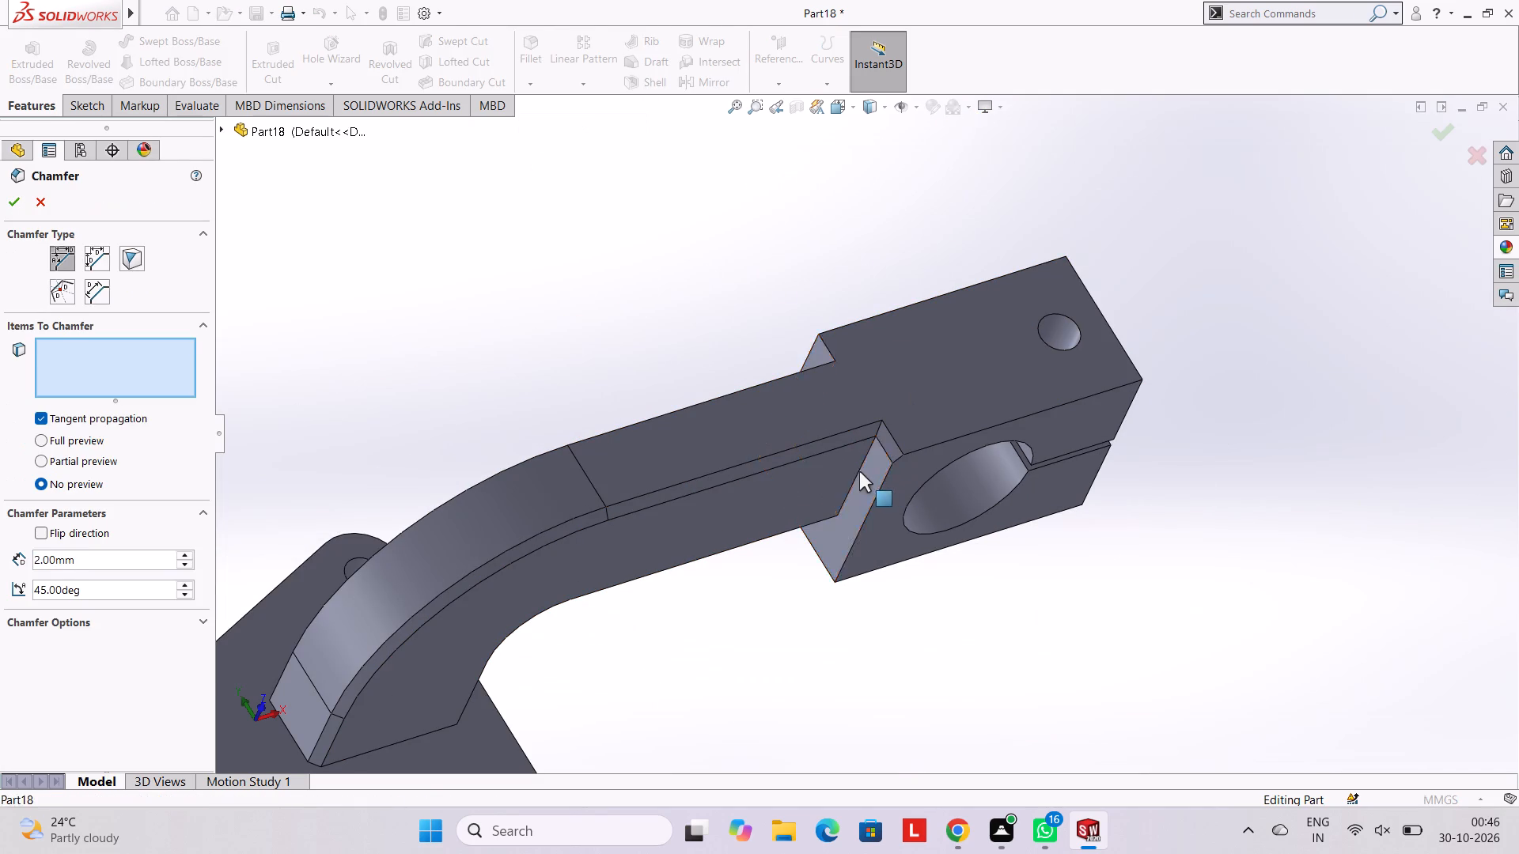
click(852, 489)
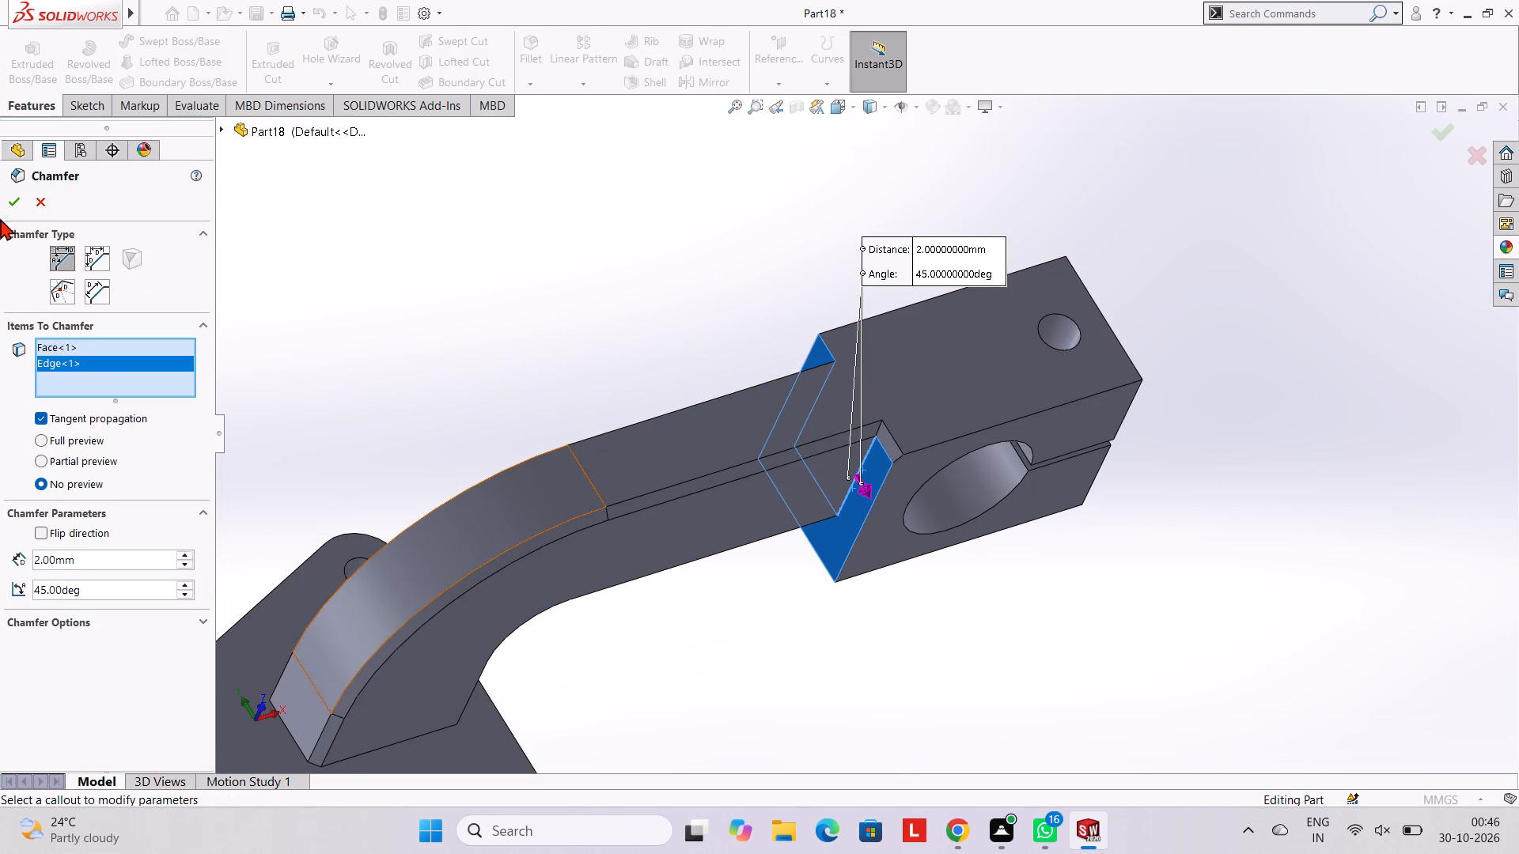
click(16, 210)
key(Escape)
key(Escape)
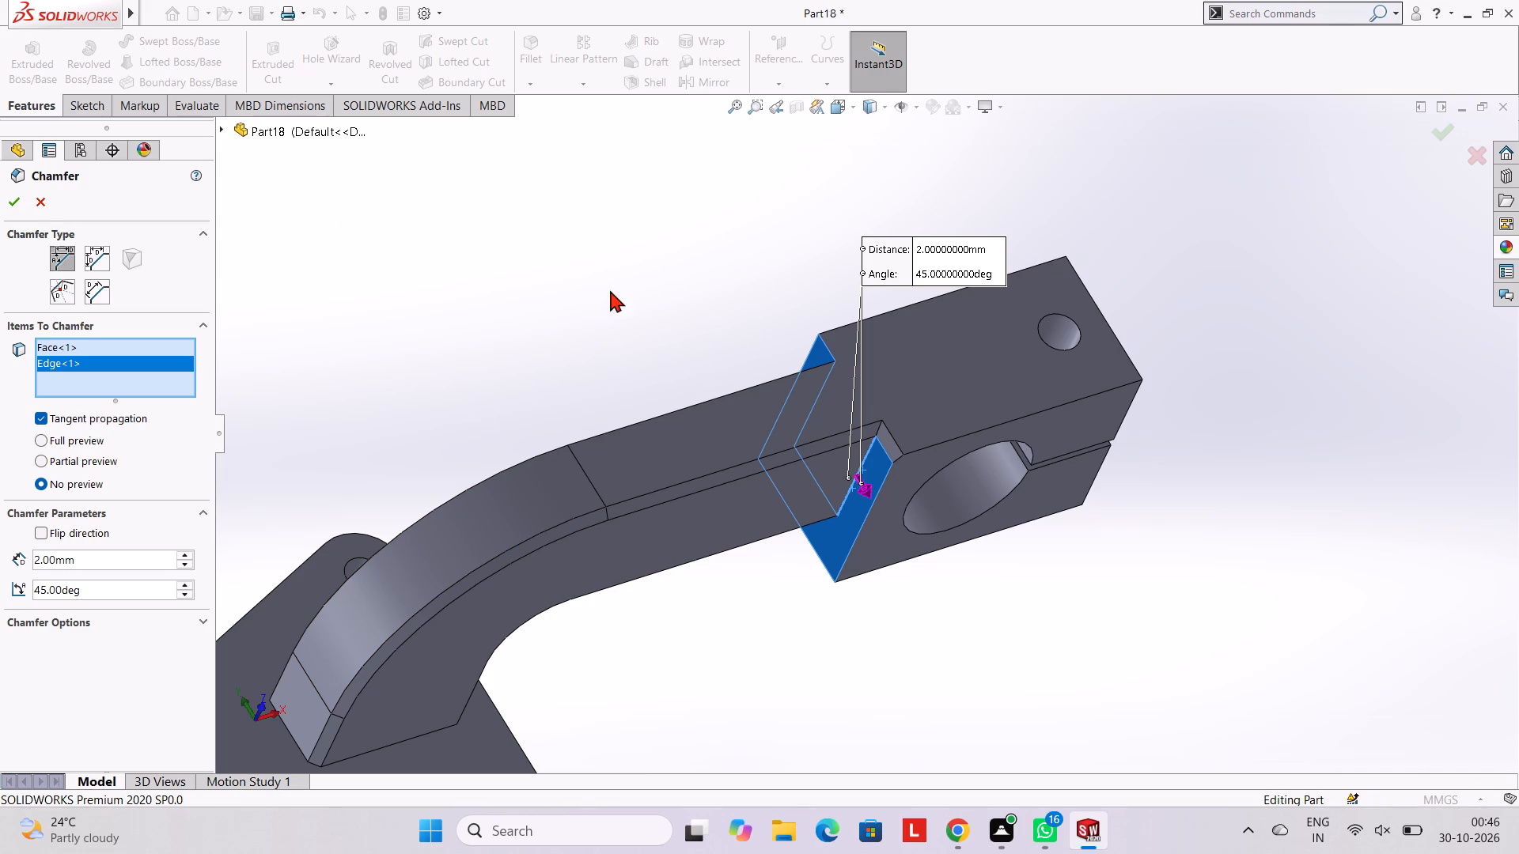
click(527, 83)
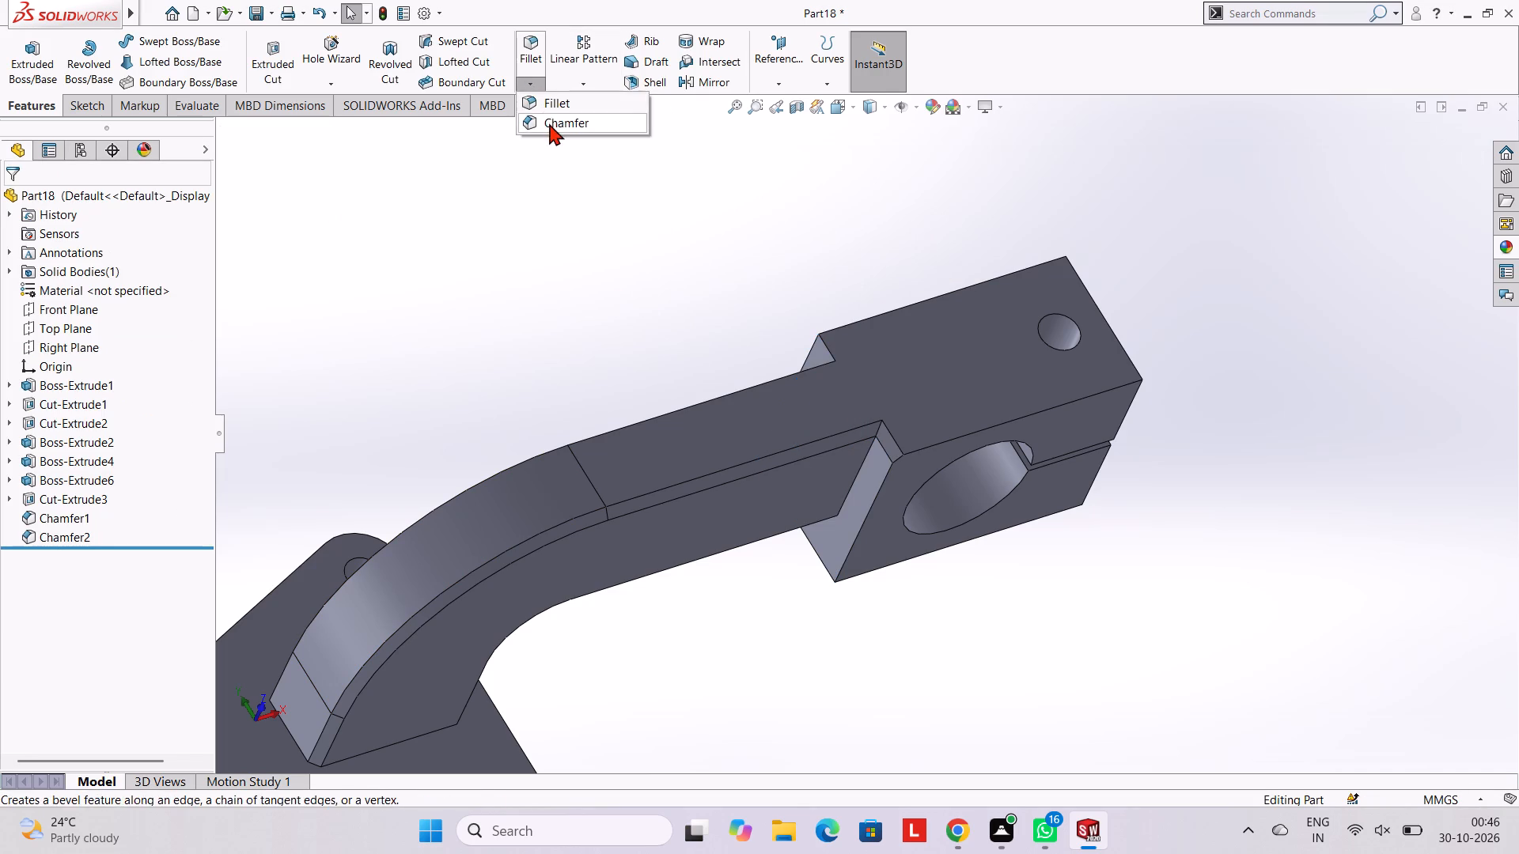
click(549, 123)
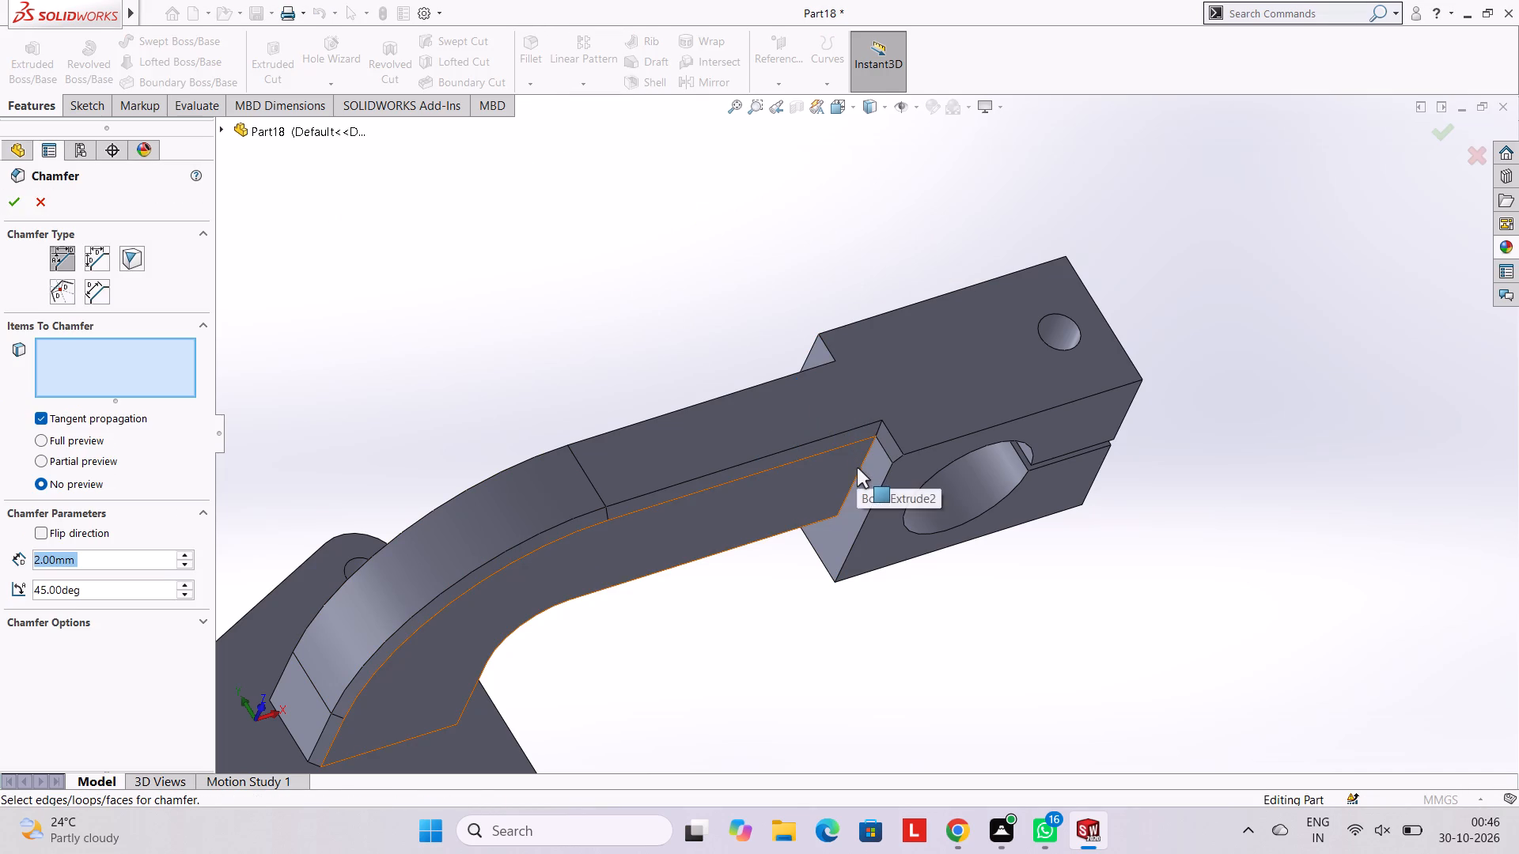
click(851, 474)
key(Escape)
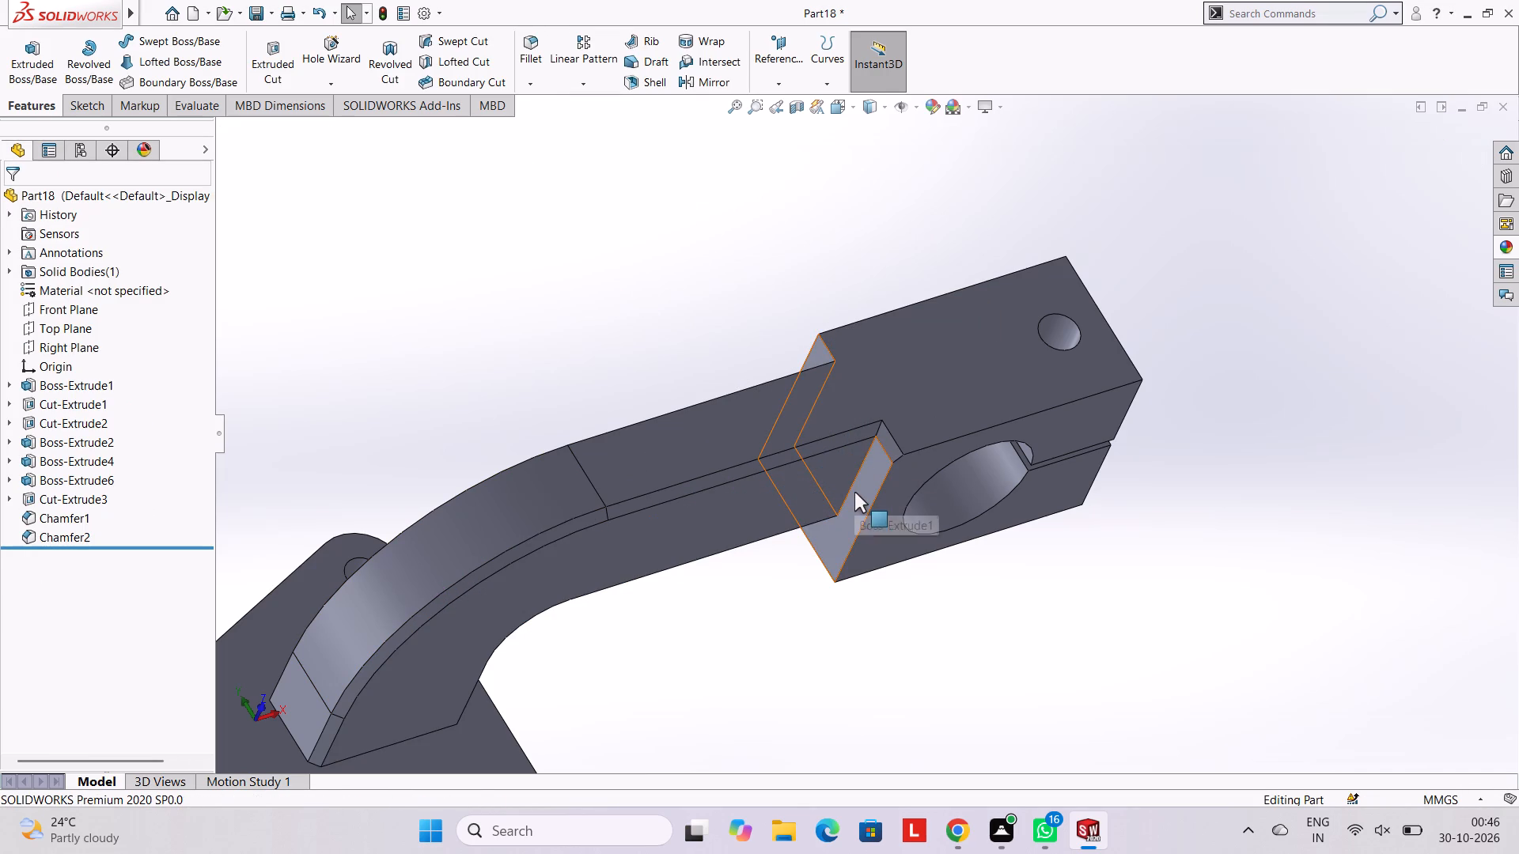
Chamfer only the junction edge between the arm's side face and the clamp block 2 mm at 45 degrees.
click(527, 85)
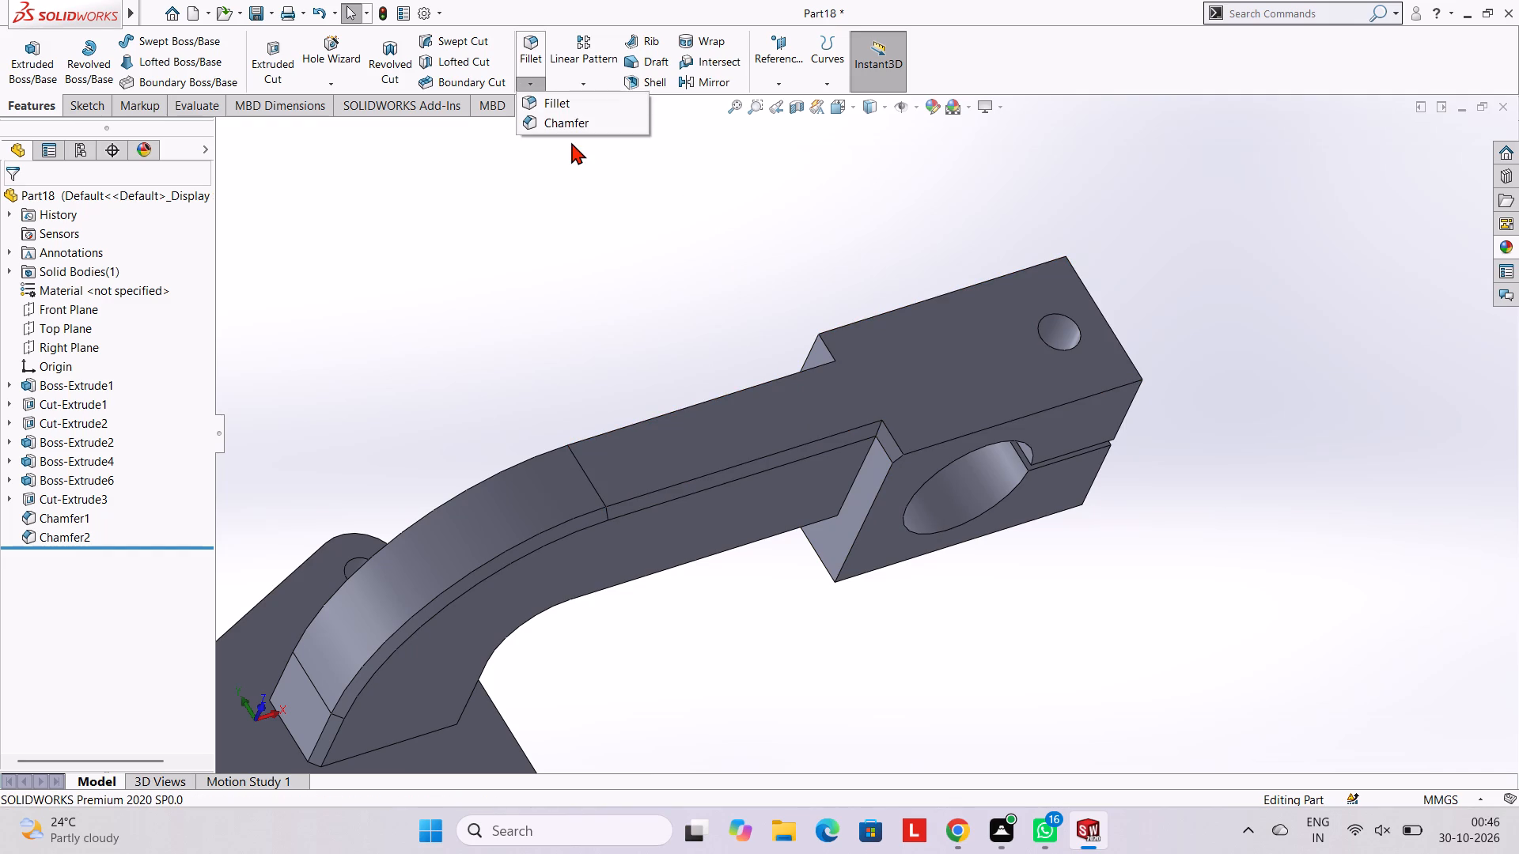
click(563, 123)
scroll(939, 475, down, 8)
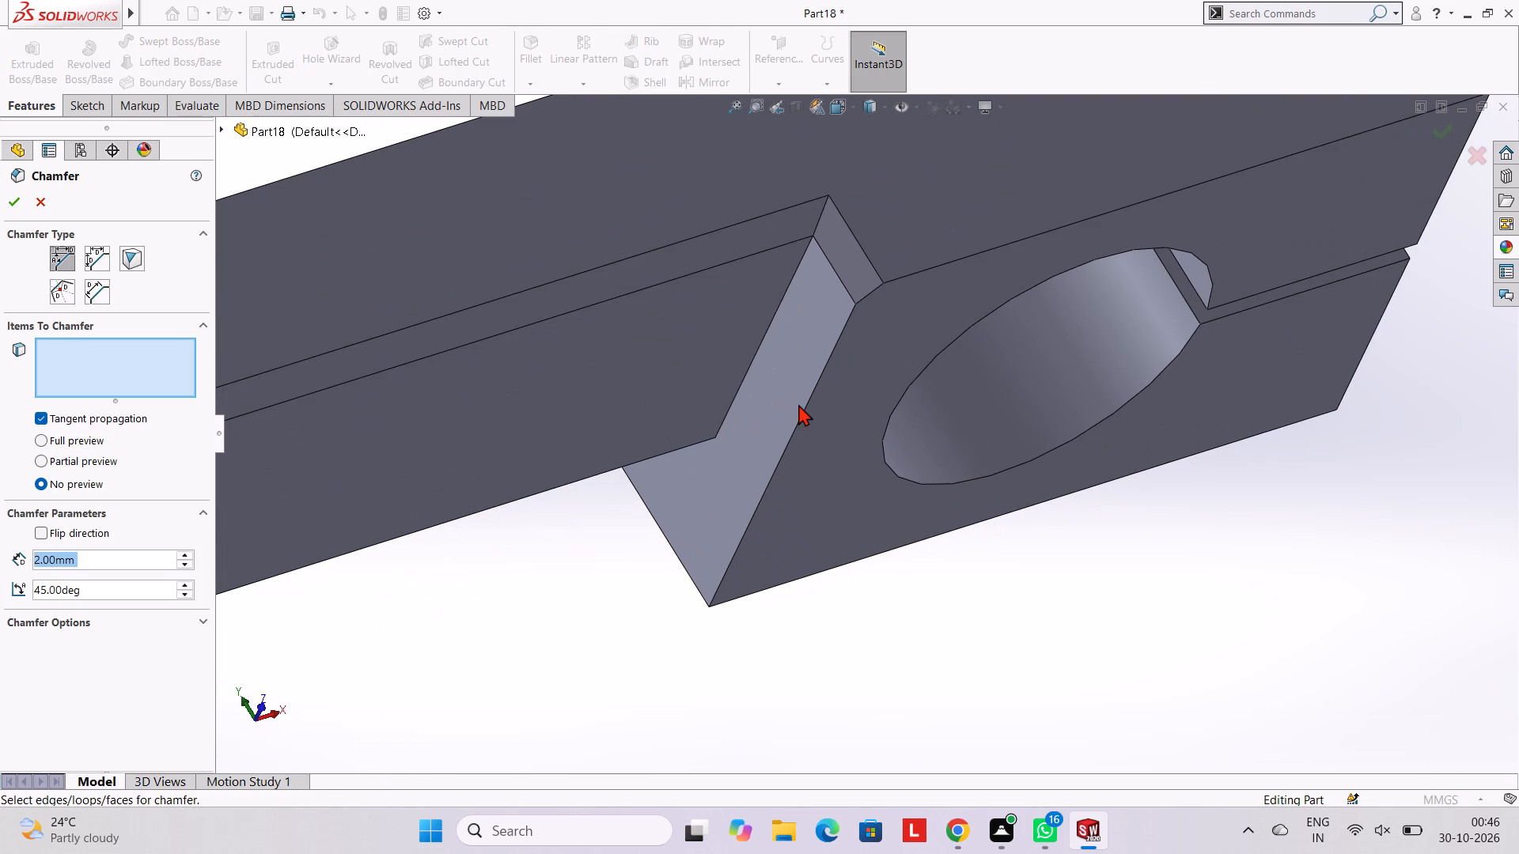
click(765, 334)
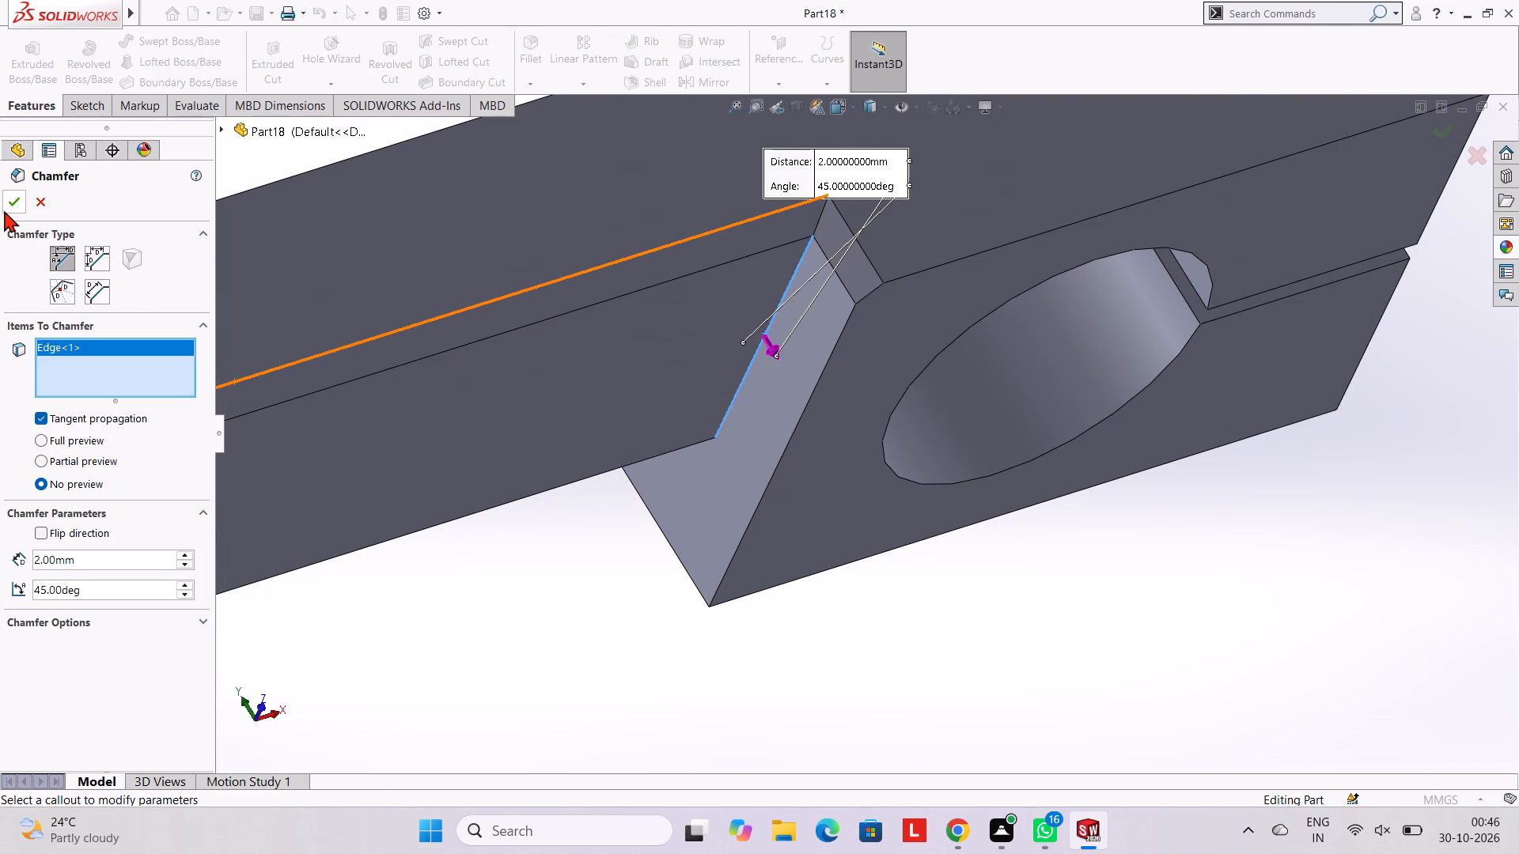
click(4, 210)
click(444, 530)
Chamfer the arm's outer edge on the opposite, still unchamfered side 2 mm at 45 degrees with tangent propagation.
scroll(609, 501, up, 3)
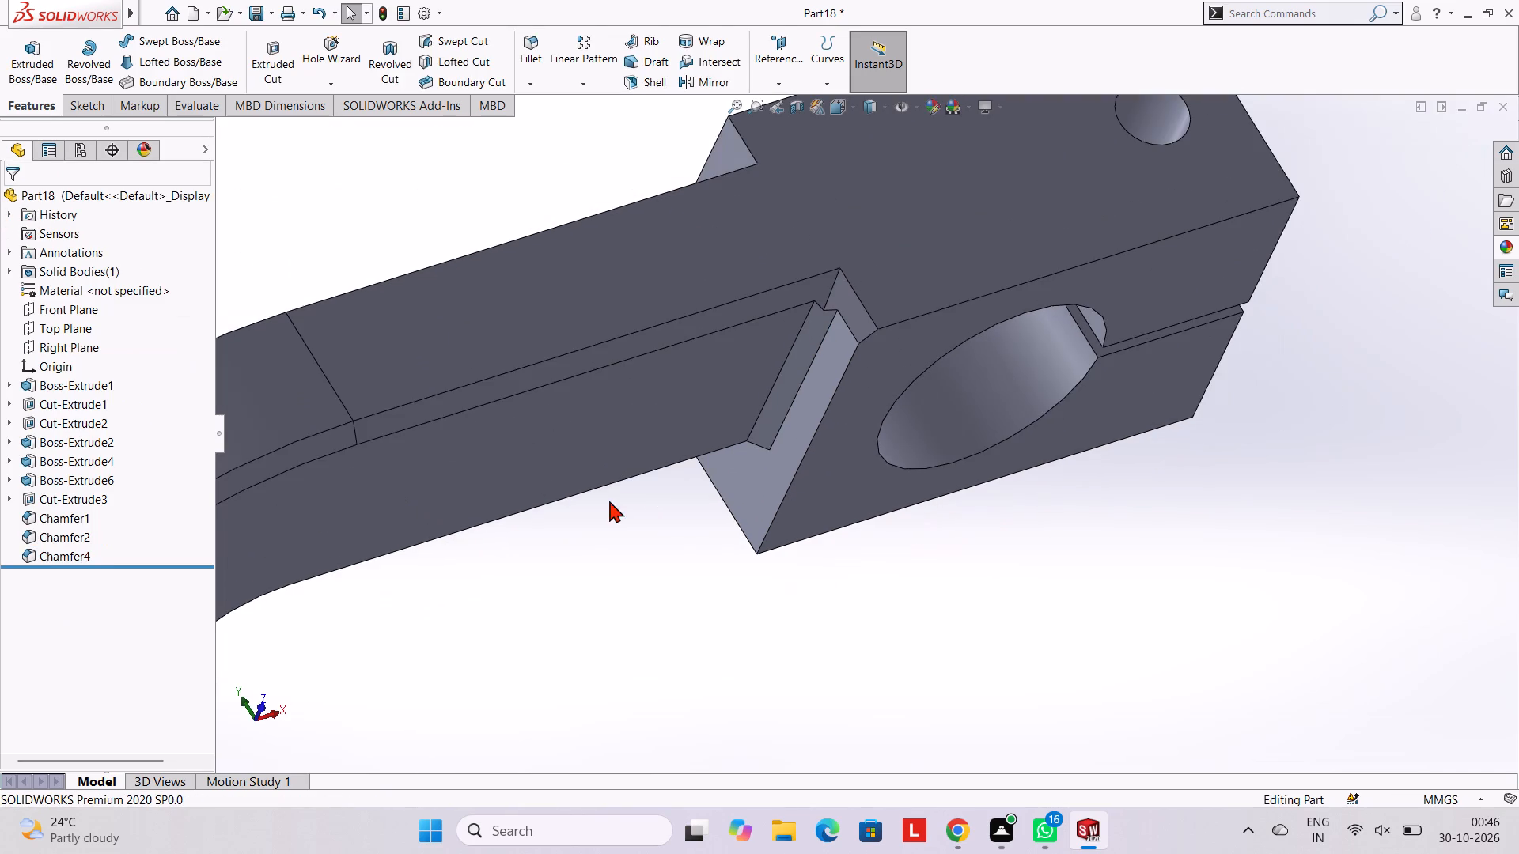
middle_drag(870, 411, 843, 255)
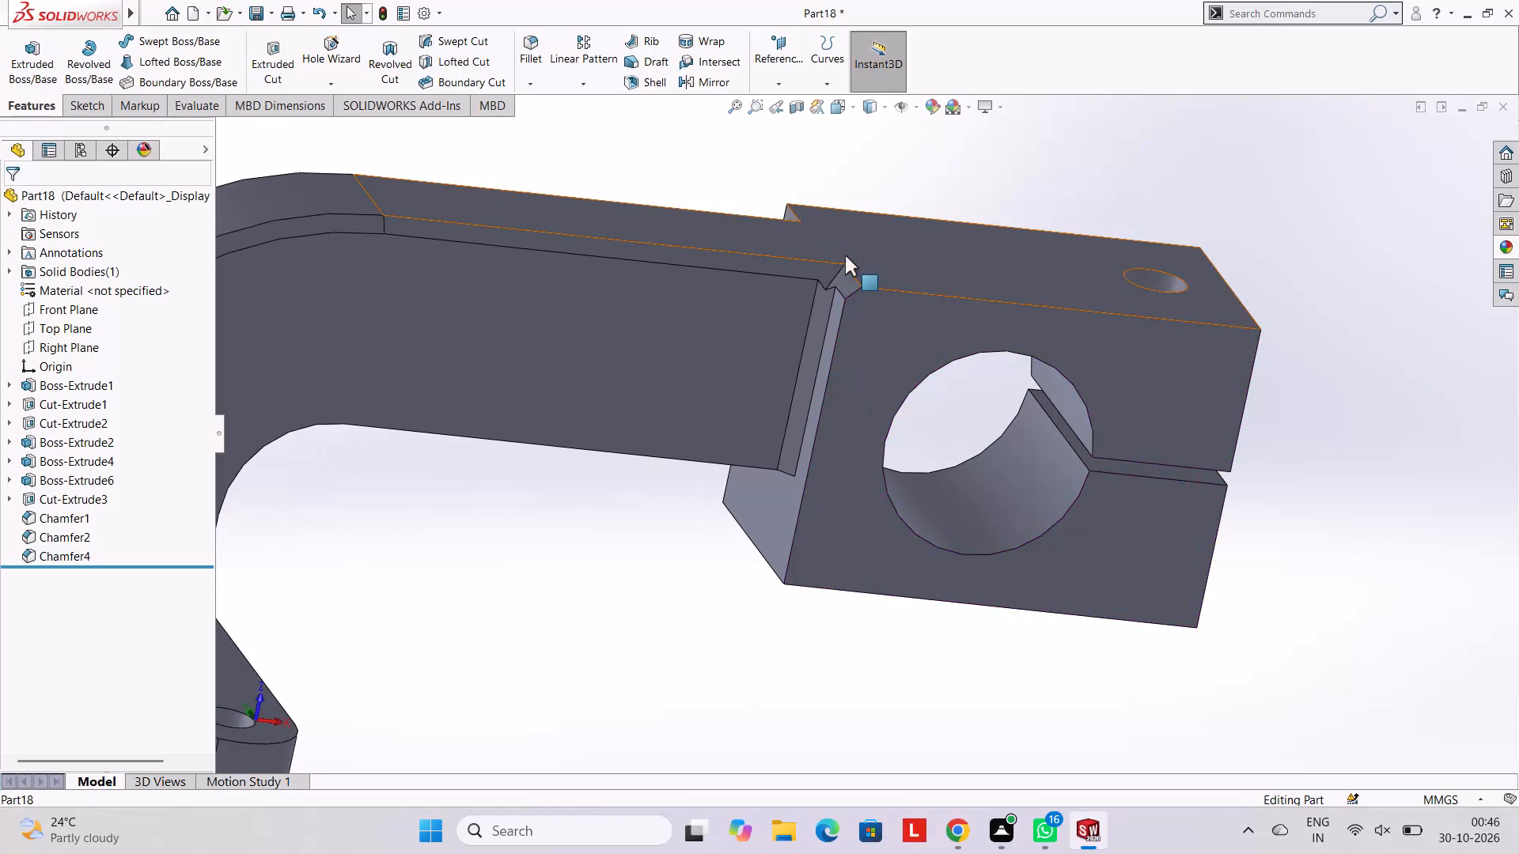
middle_drag(919, 300, 890, 378)
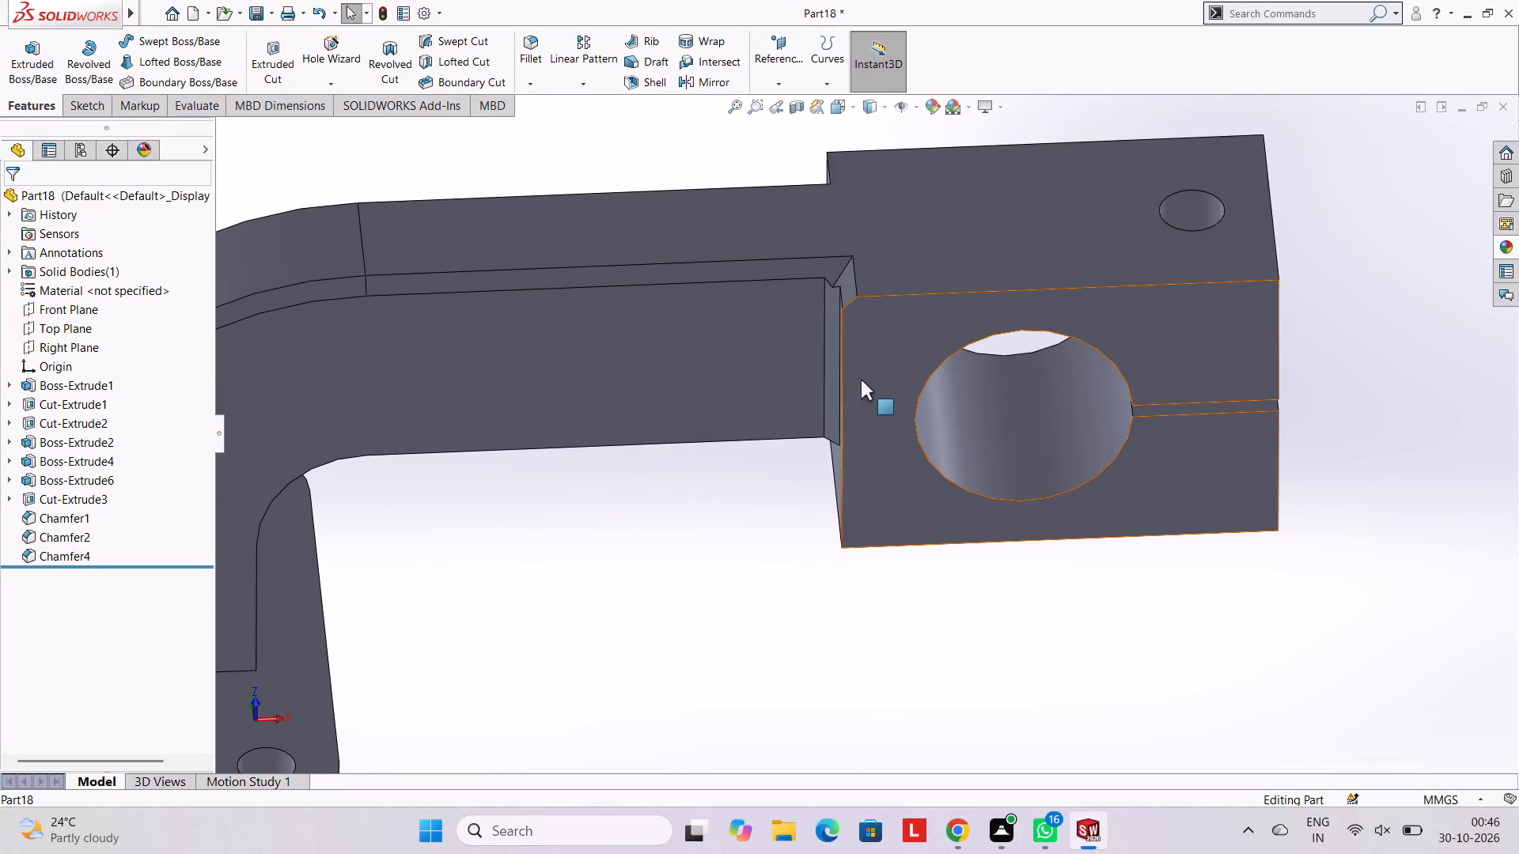
middle_drag(788, 271, 888, 408)
scroll(727, 305, up, 1)
middle_drag(727, 305, 809, 289)
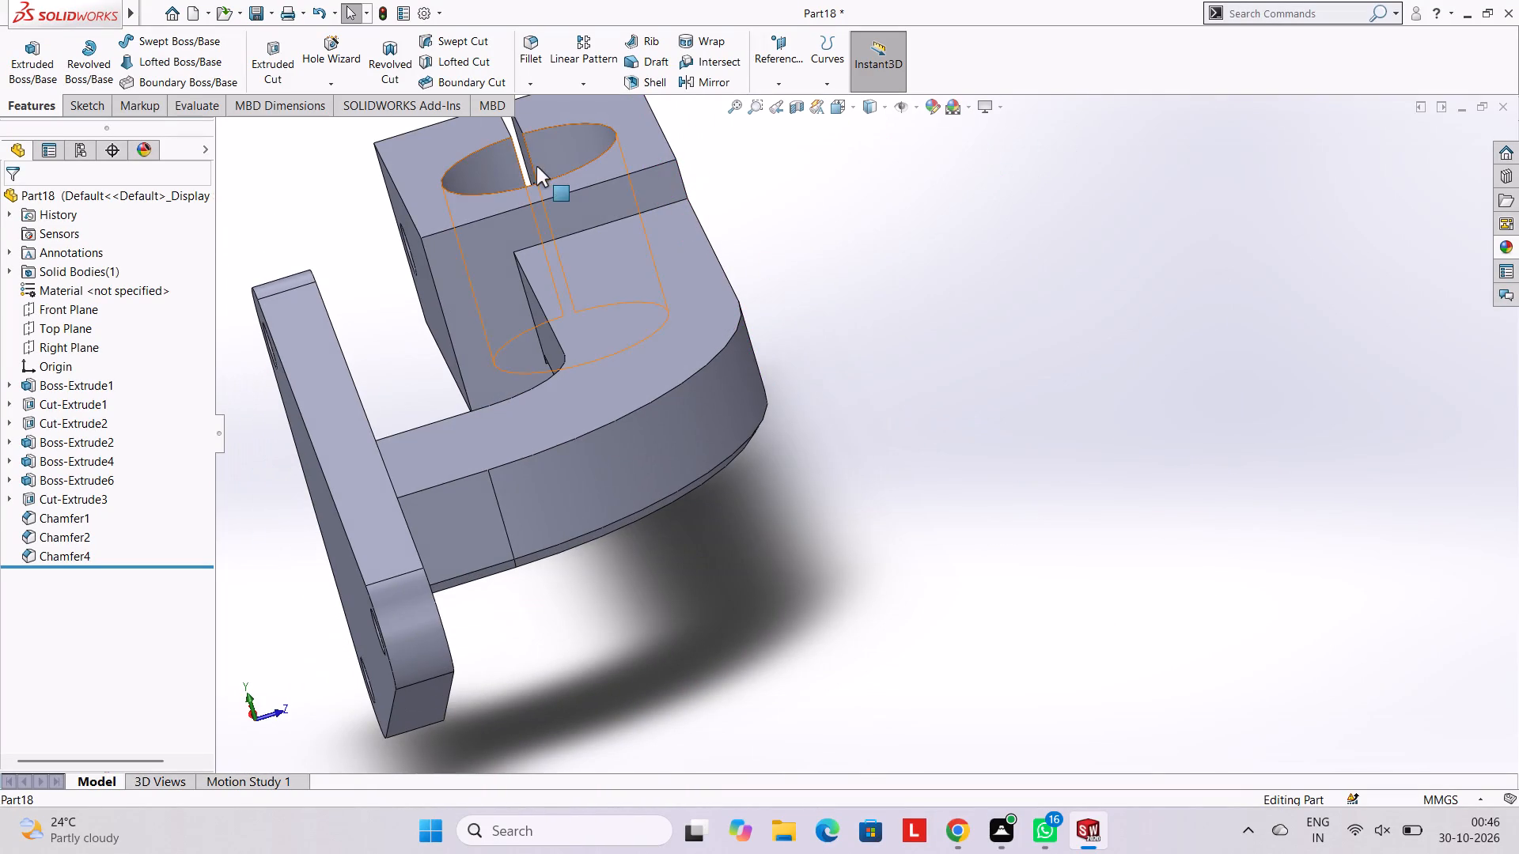
click(528, 87)
click(555, 119)
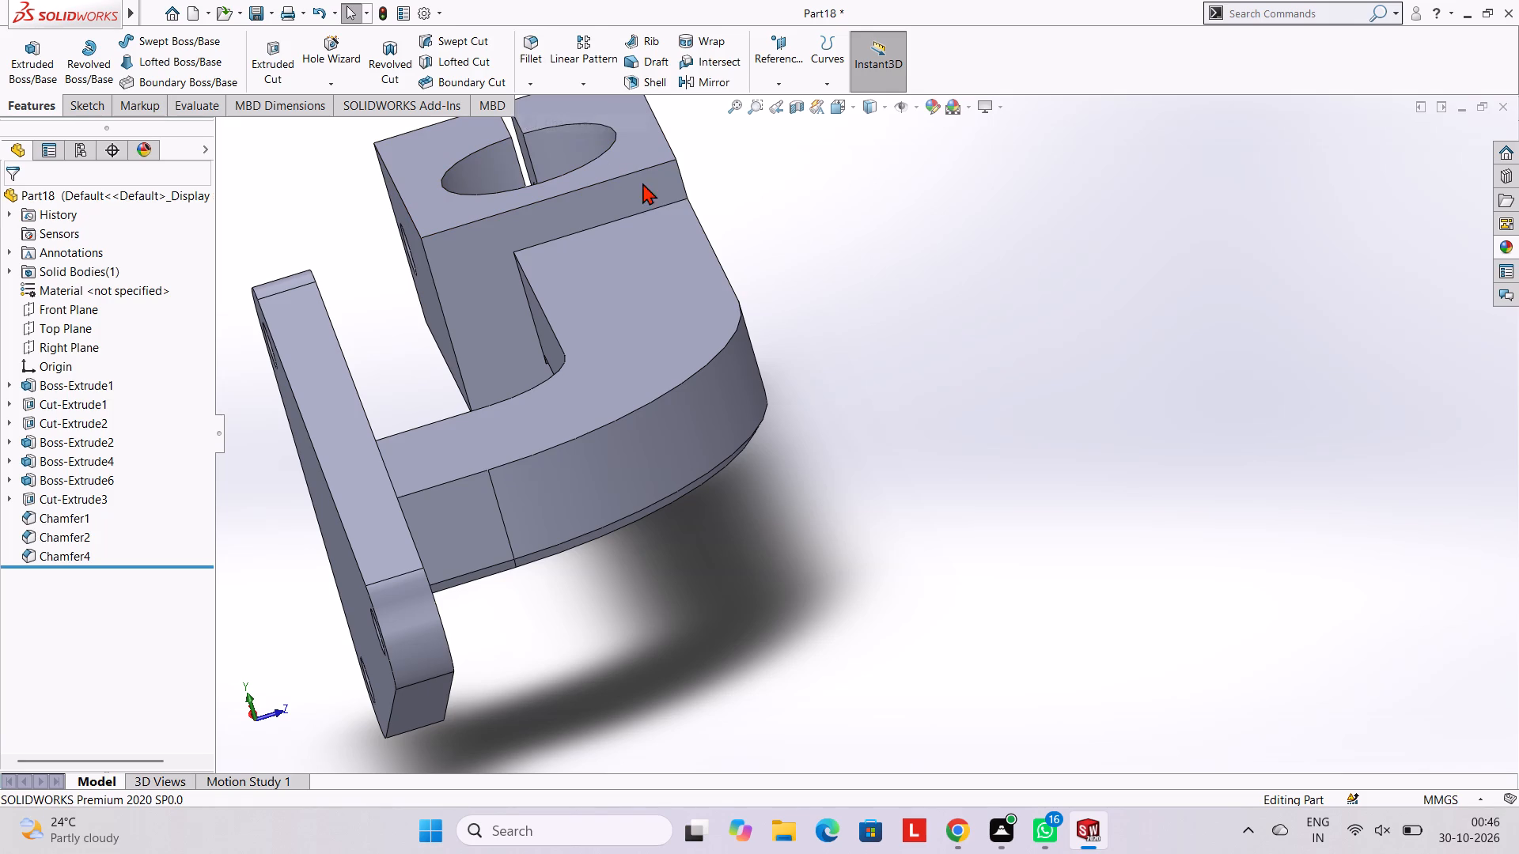
click(711, 243)
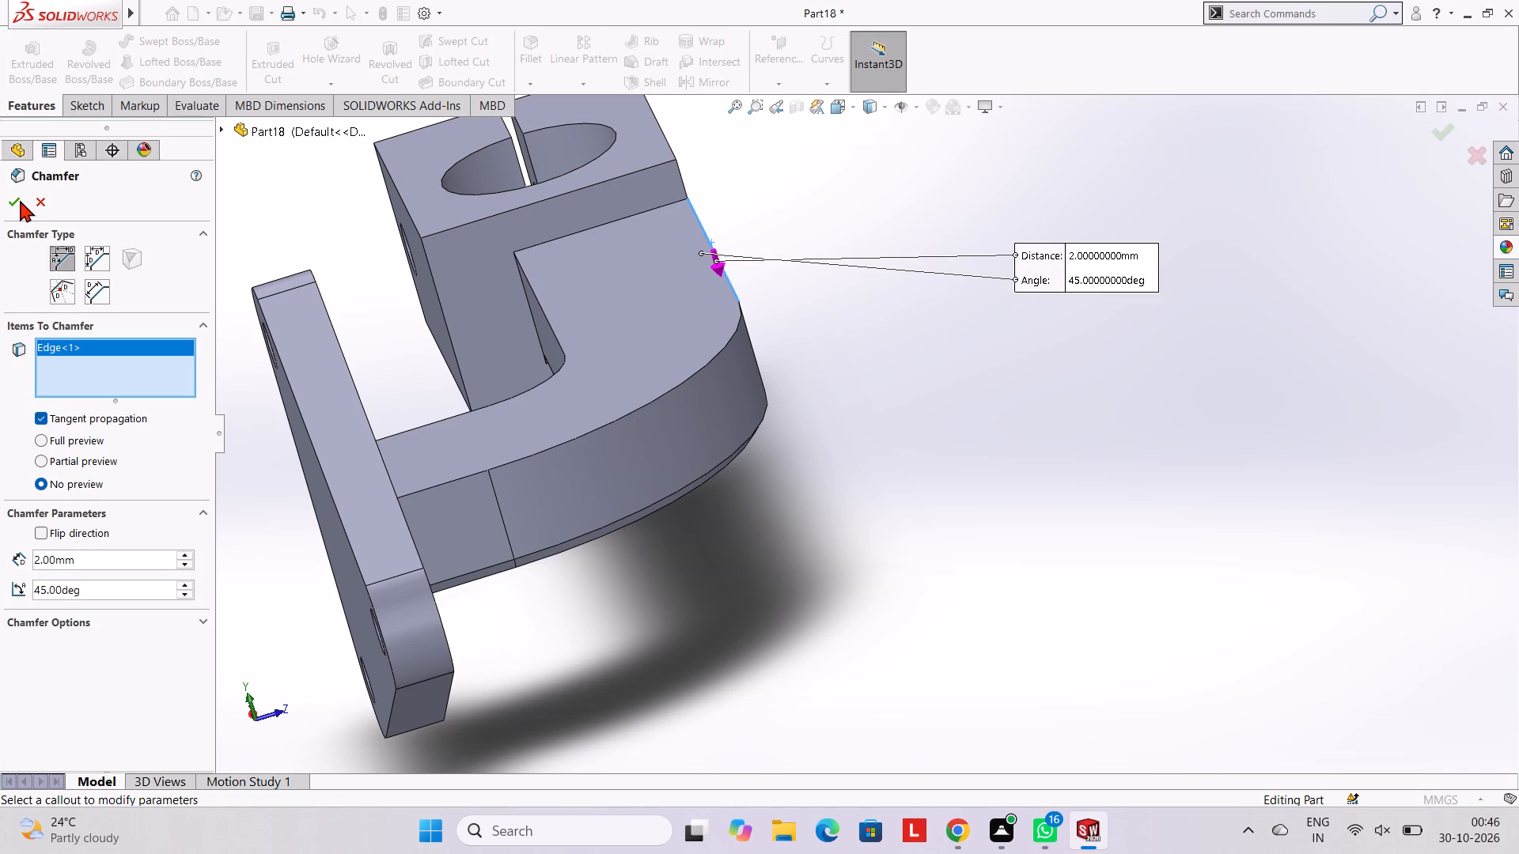
click(20, 200)
click(938, 277)
Inspect the chamfers along both sides of the arm and at its junction with the clamp block from several angles.
middle_drag(1003, 328, 936, 314)
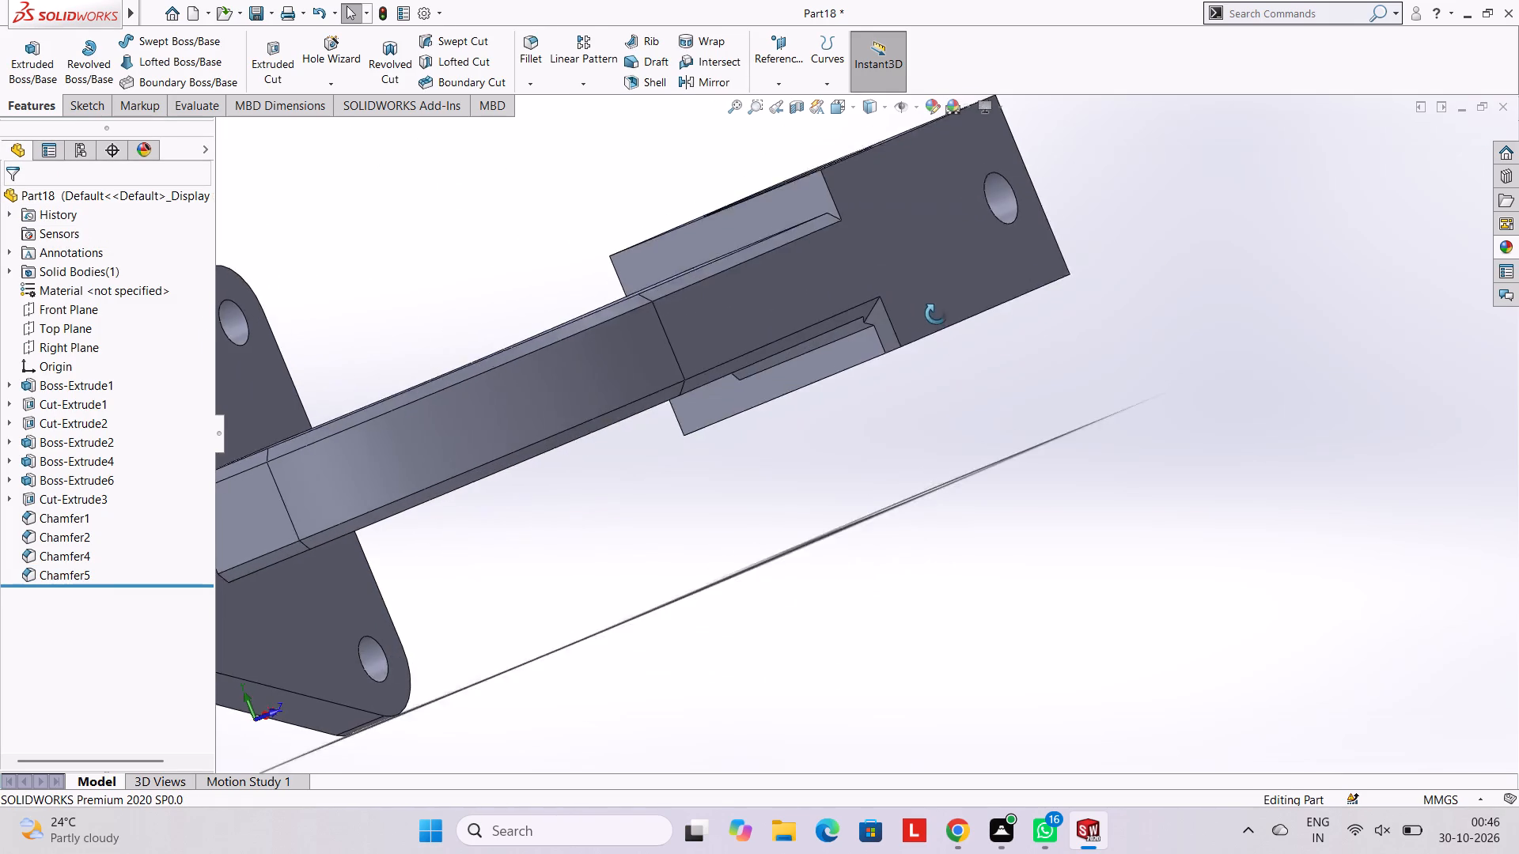
middle_drag(936, 314, 934, 312)
scroll(854, 334, up, 3)
middle_drag(854, 346, 786, 229)
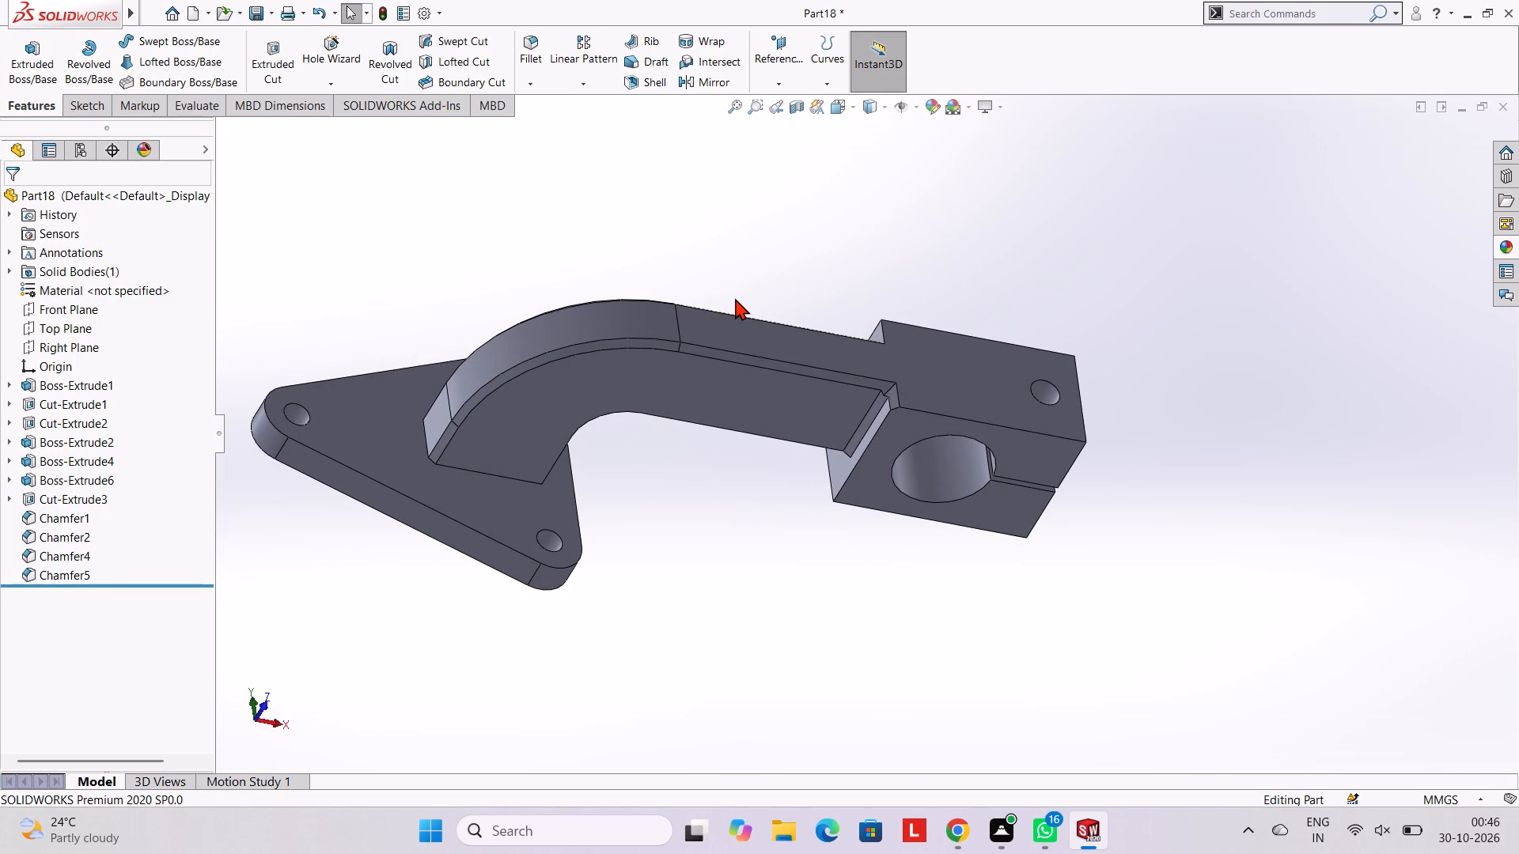
scroll(600, 435, down, 2)
scroll(698, 351, up, 2)
scroll(786, 323, up, 1)
middle_drag(791, 348, 831, 435)
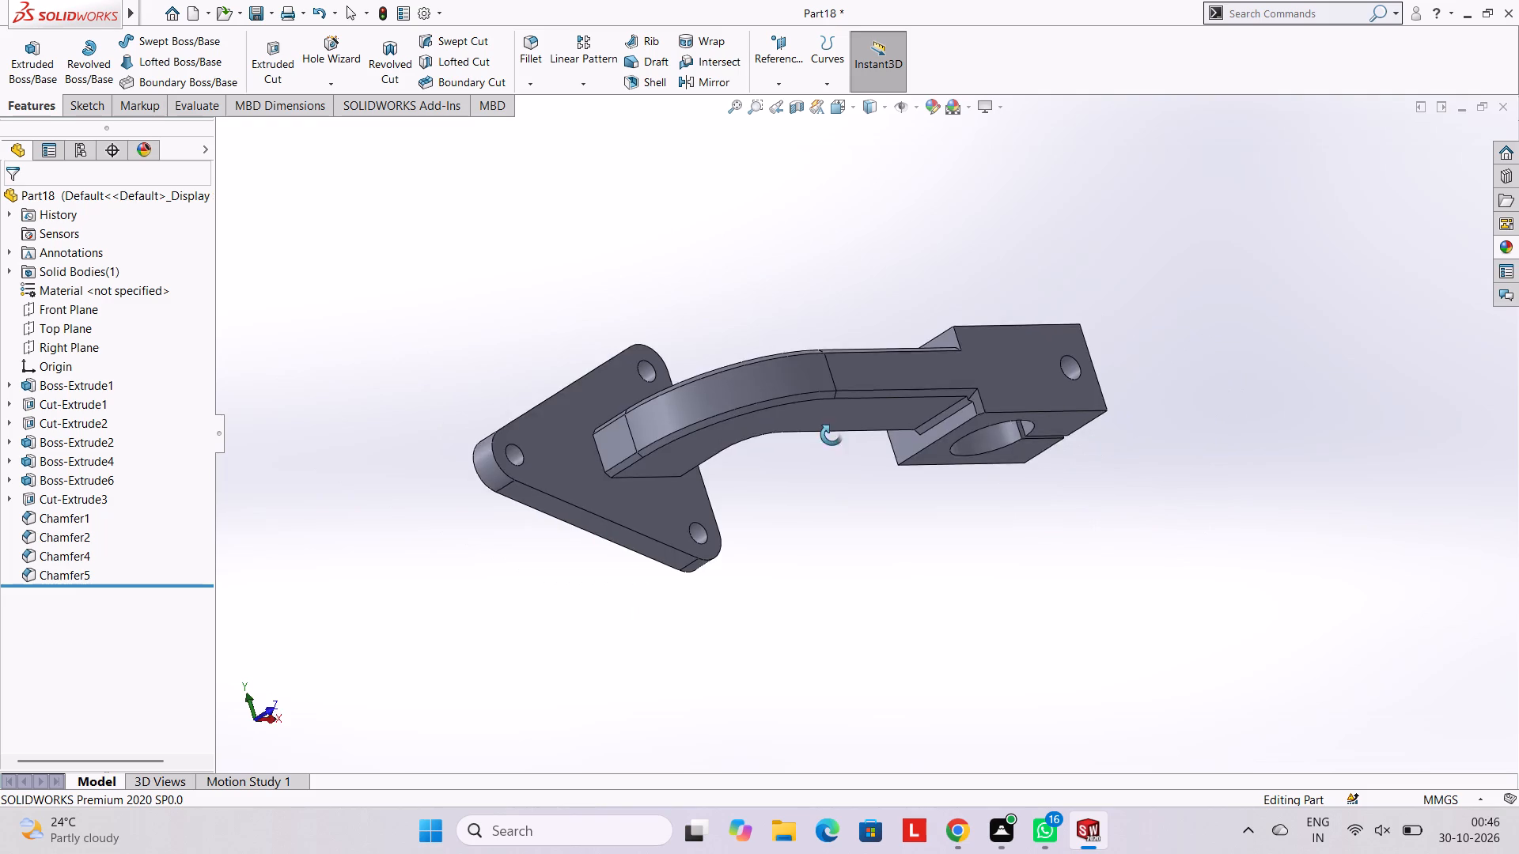
middle_drag(831, 435, 879, 508)
scroll(835, 327, down, 2)
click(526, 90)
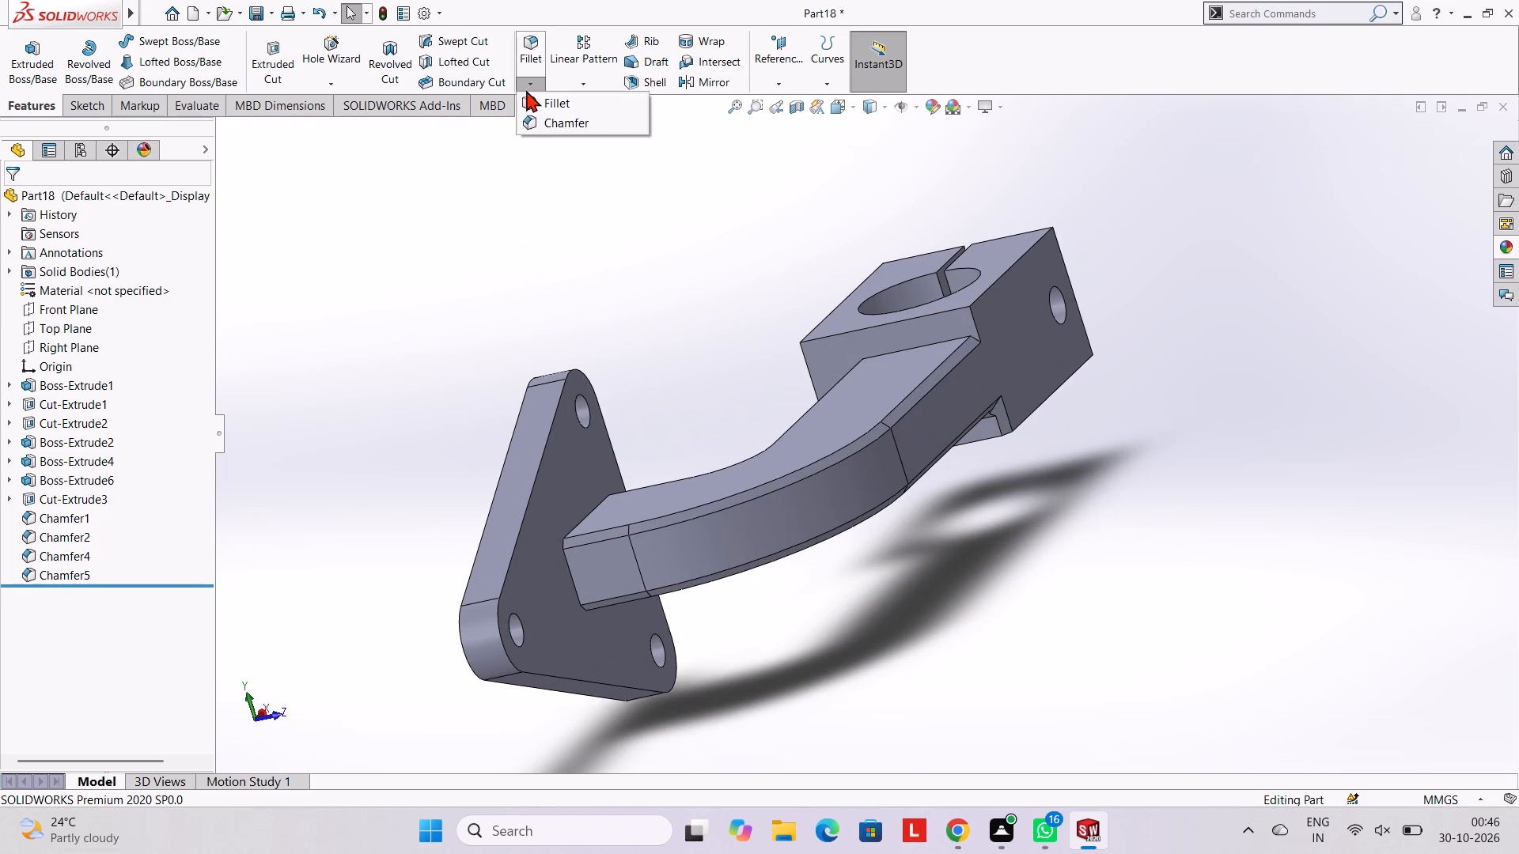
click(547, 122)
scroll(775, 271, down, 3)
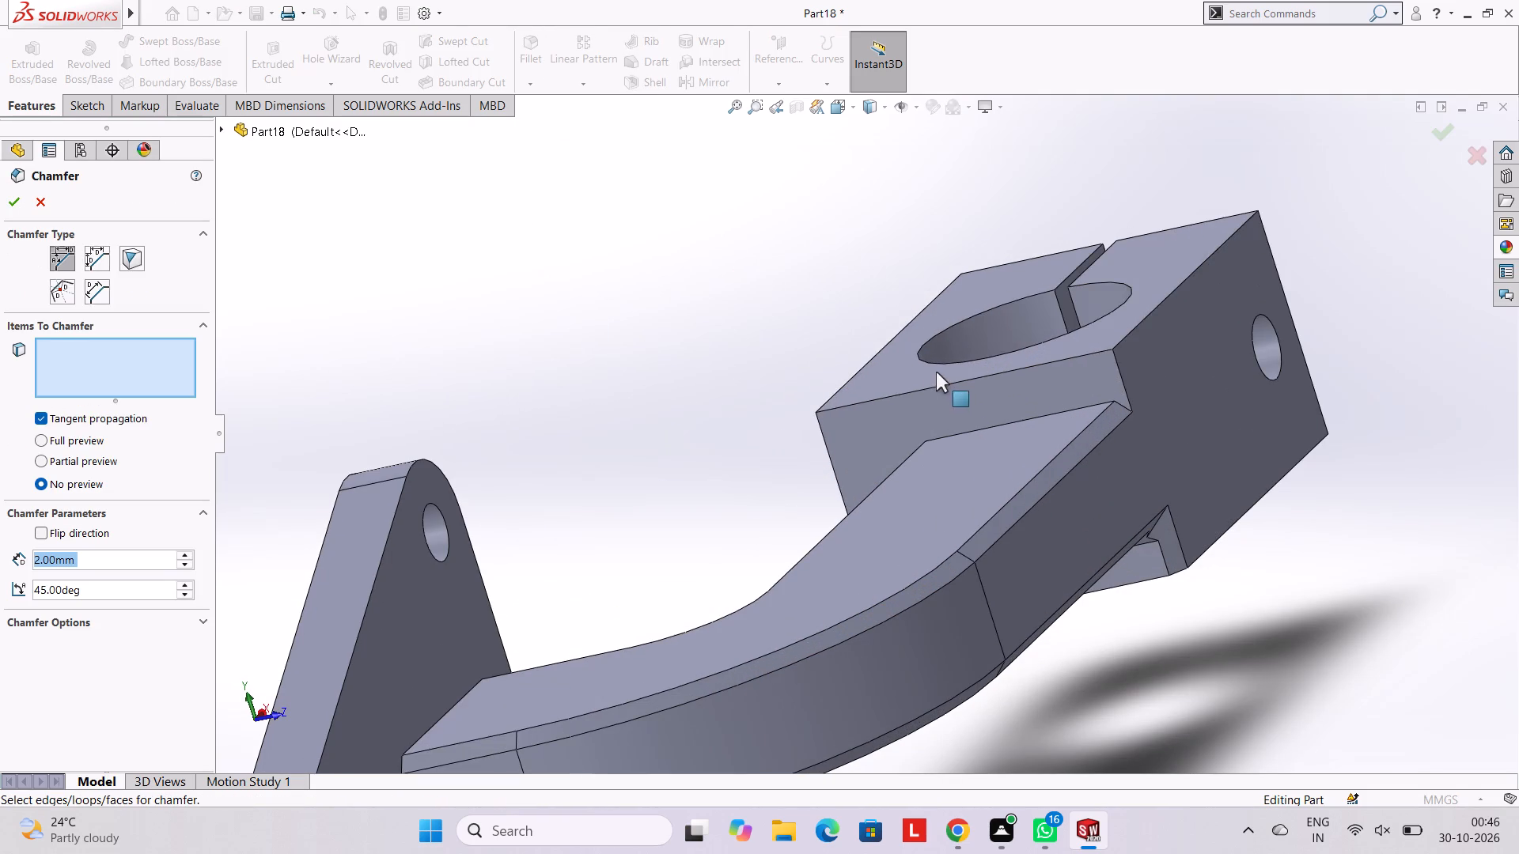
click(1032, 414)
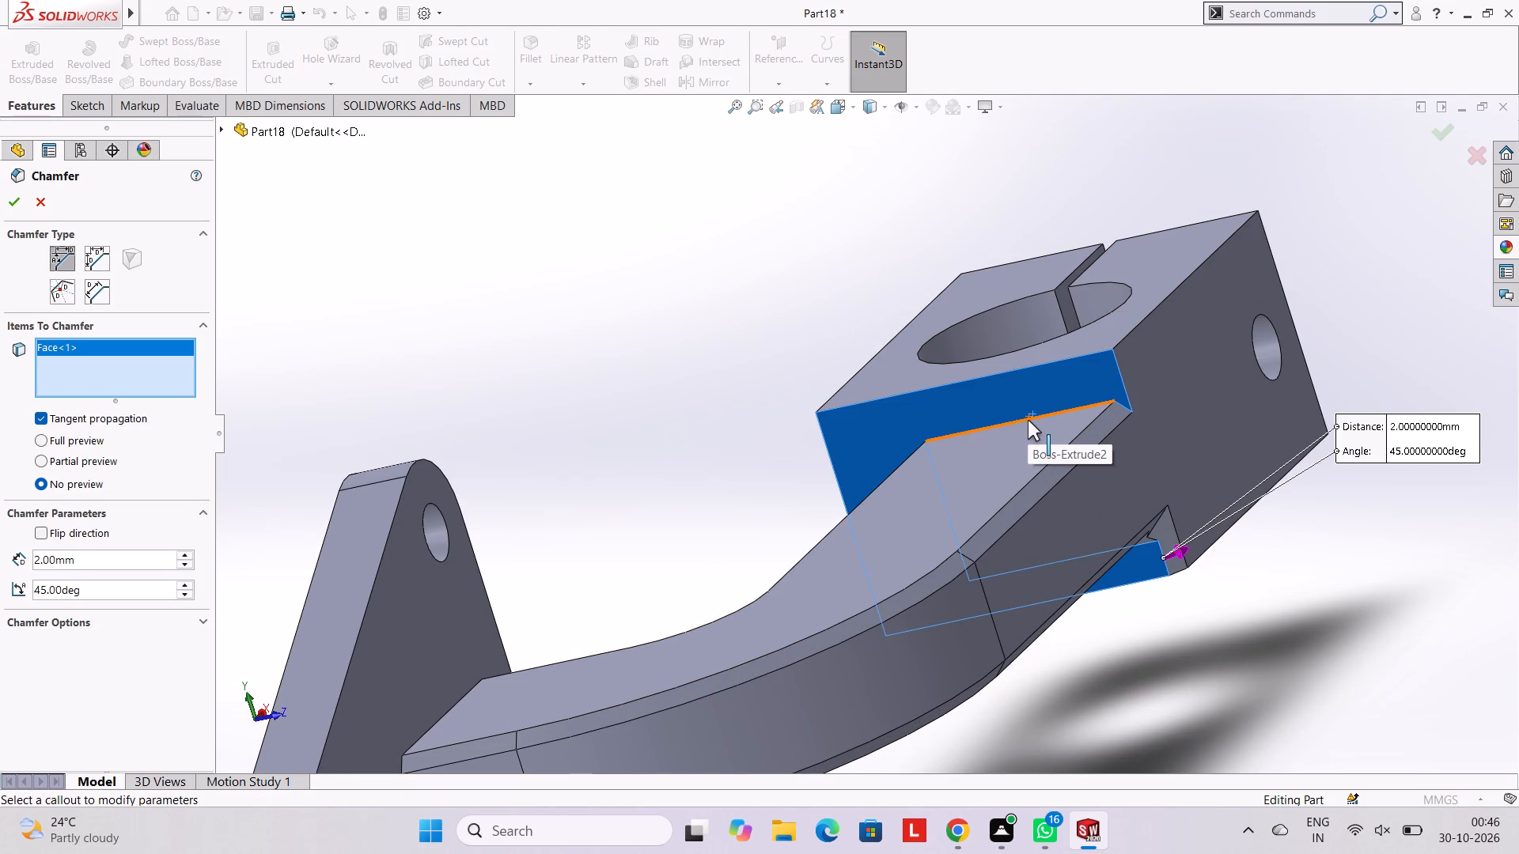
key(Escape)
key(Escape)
Chamfer the junction edge between the arm's opposite side face and the clamp block 2 mm at 45 degrees.
click(528, 88)
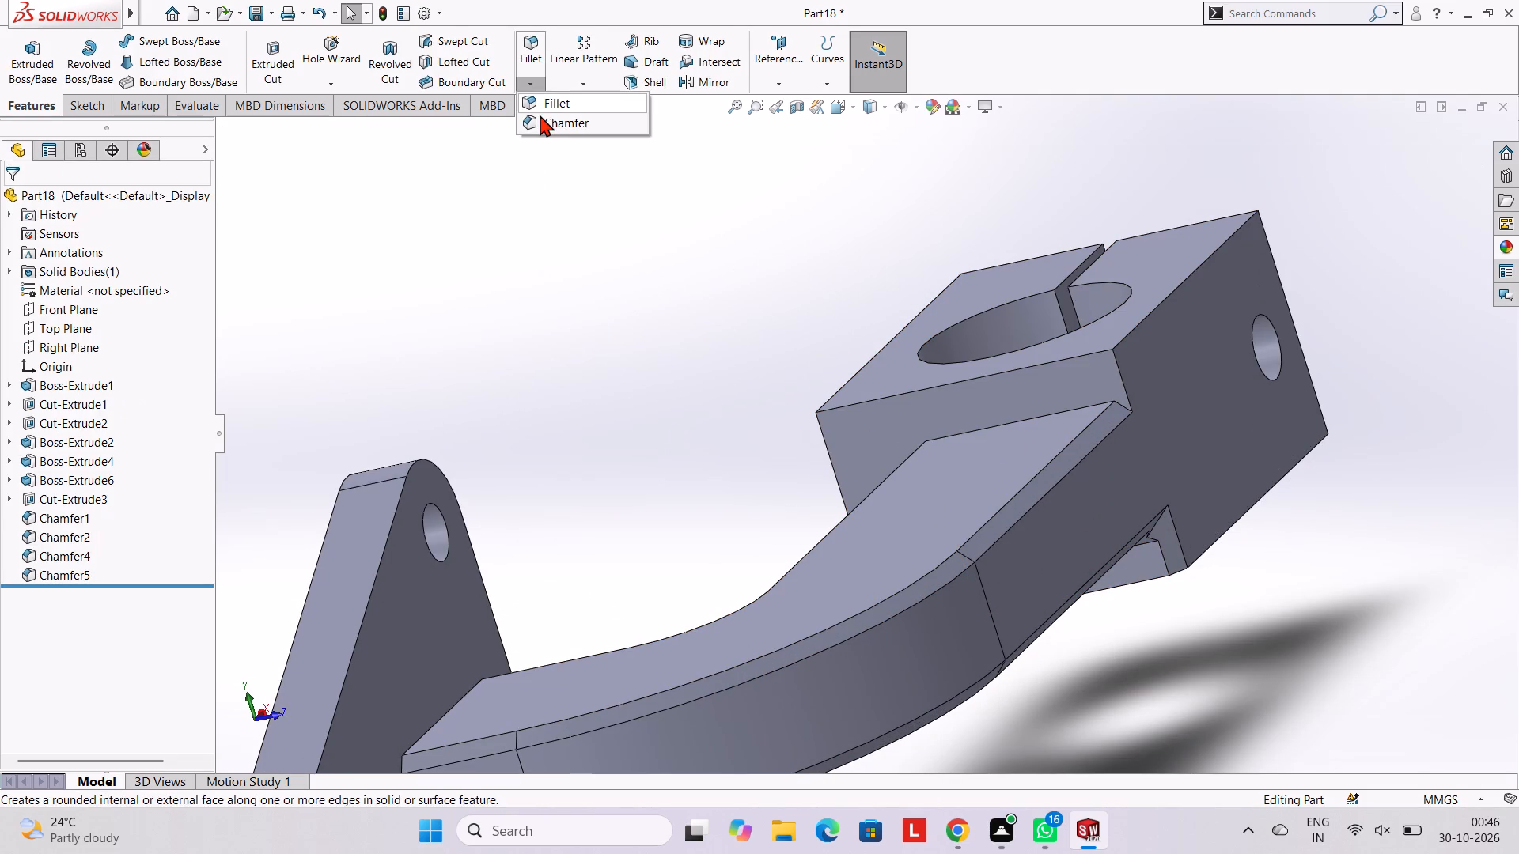
click(540, 115)
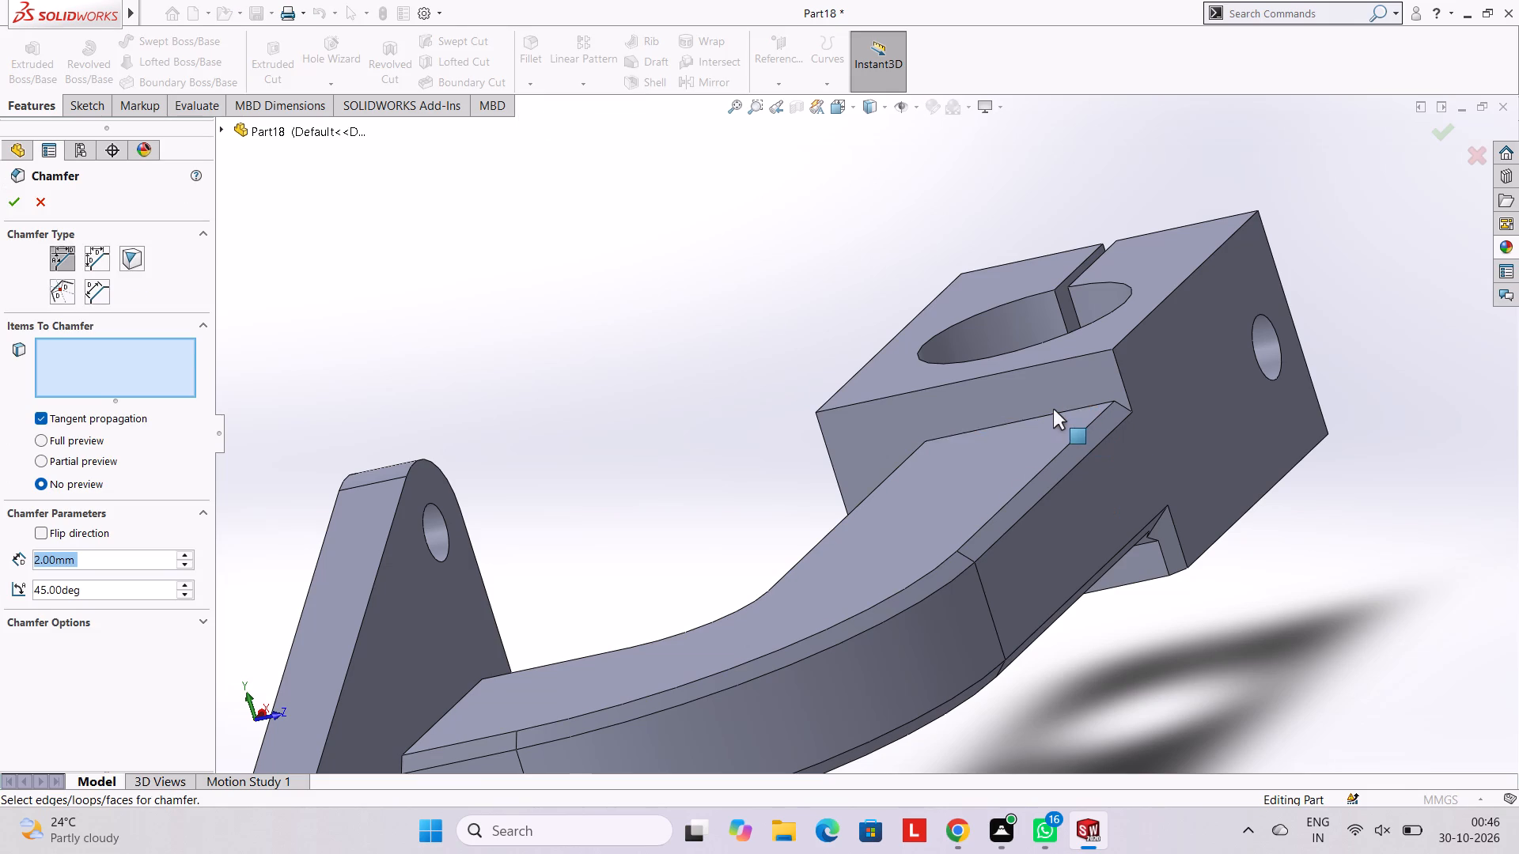
click(1055, 411)
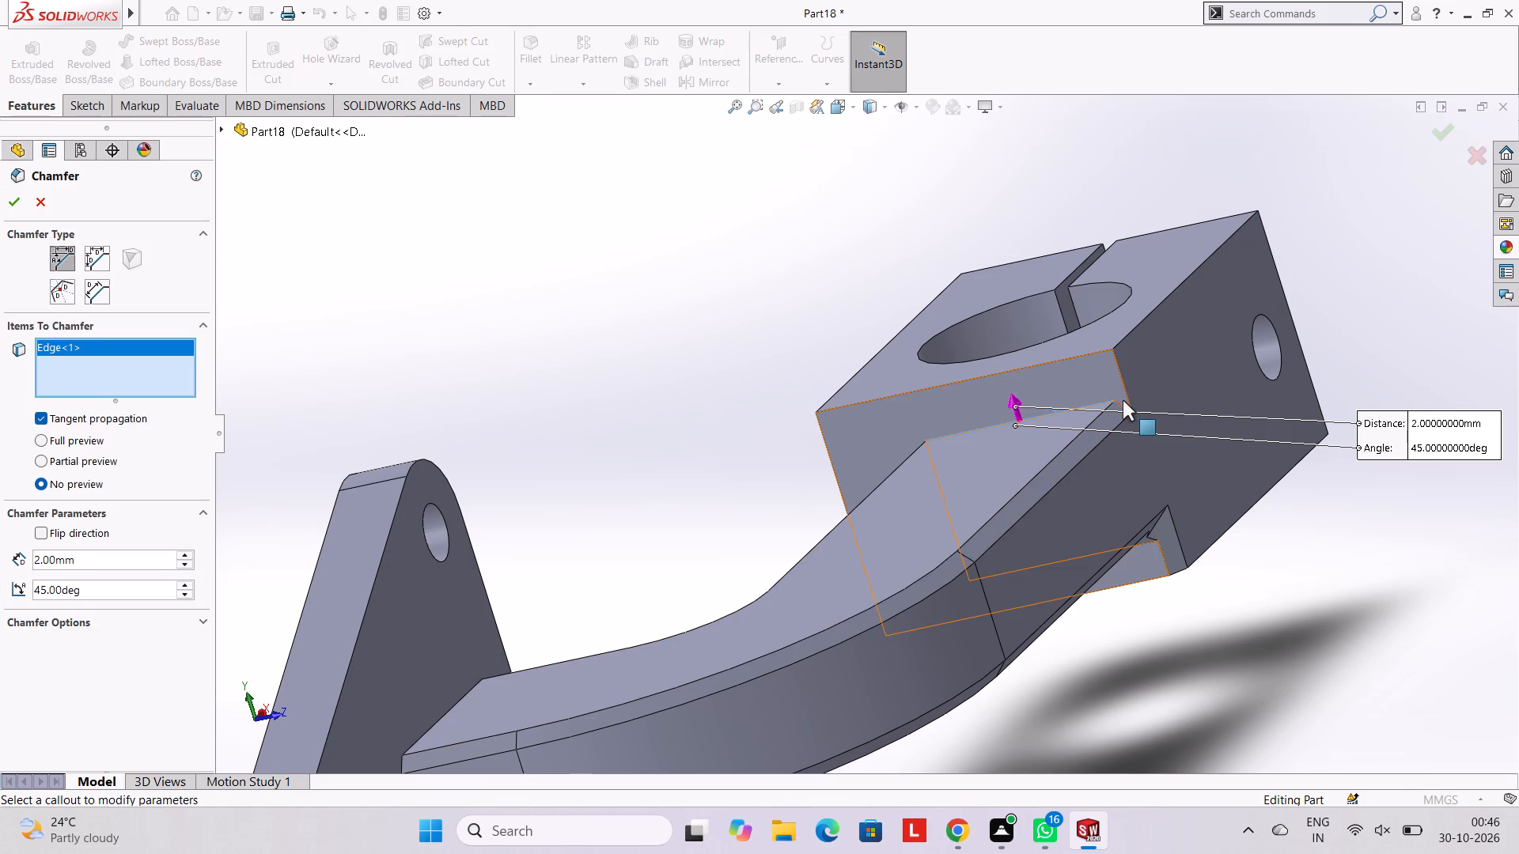
click(9, 203)
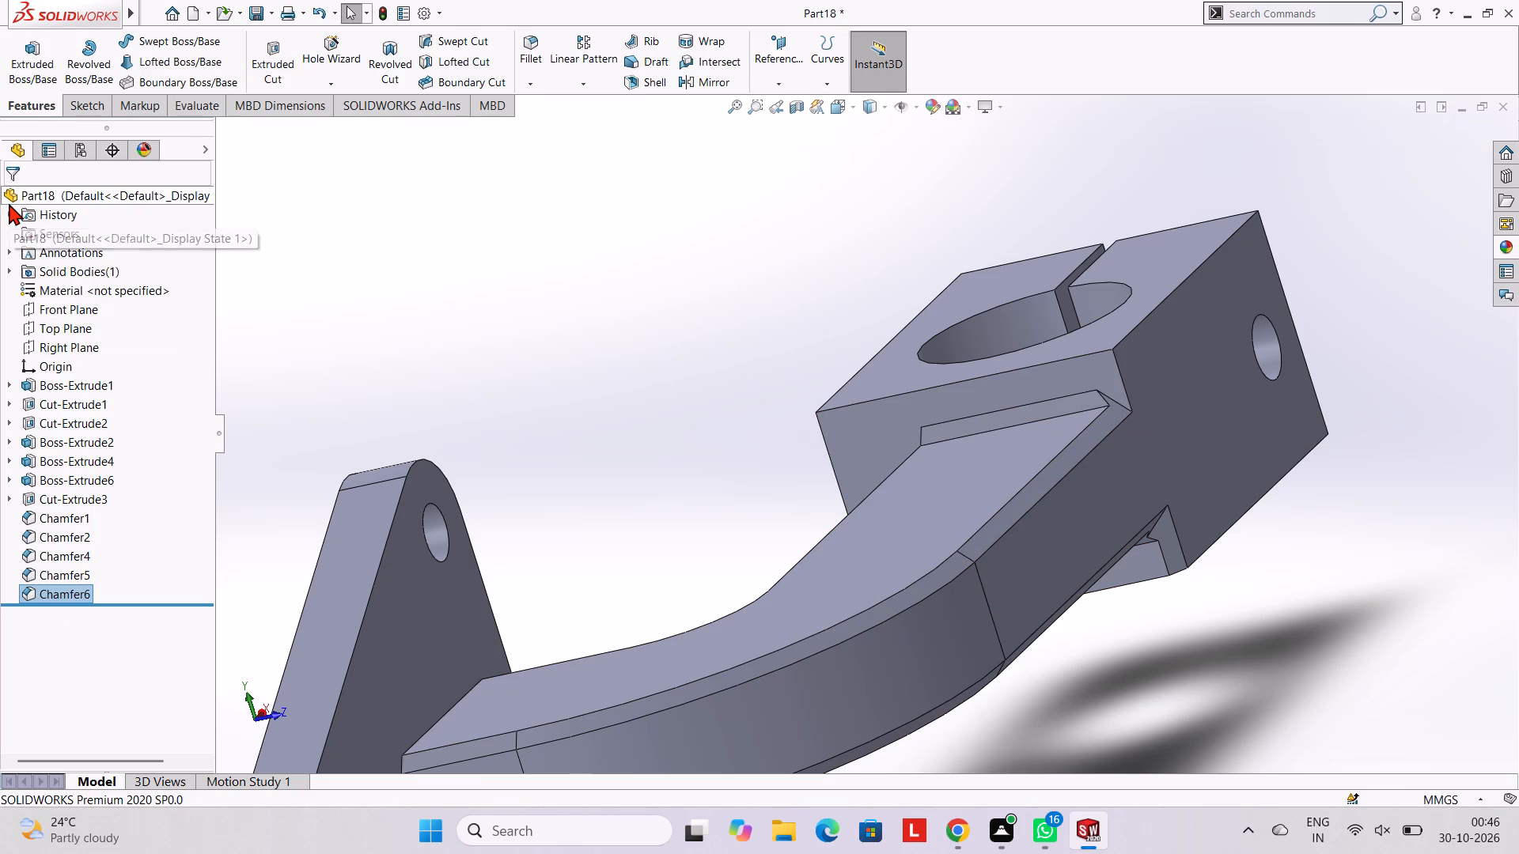
click(518, 263)
Chamfer the clamp block's short edge between its arm-facing side and the bolt-hole face 2 mm at 45 degrees.
middle_drag(761, 375, 718, 329)
scroll(1372, 370, down, 3)
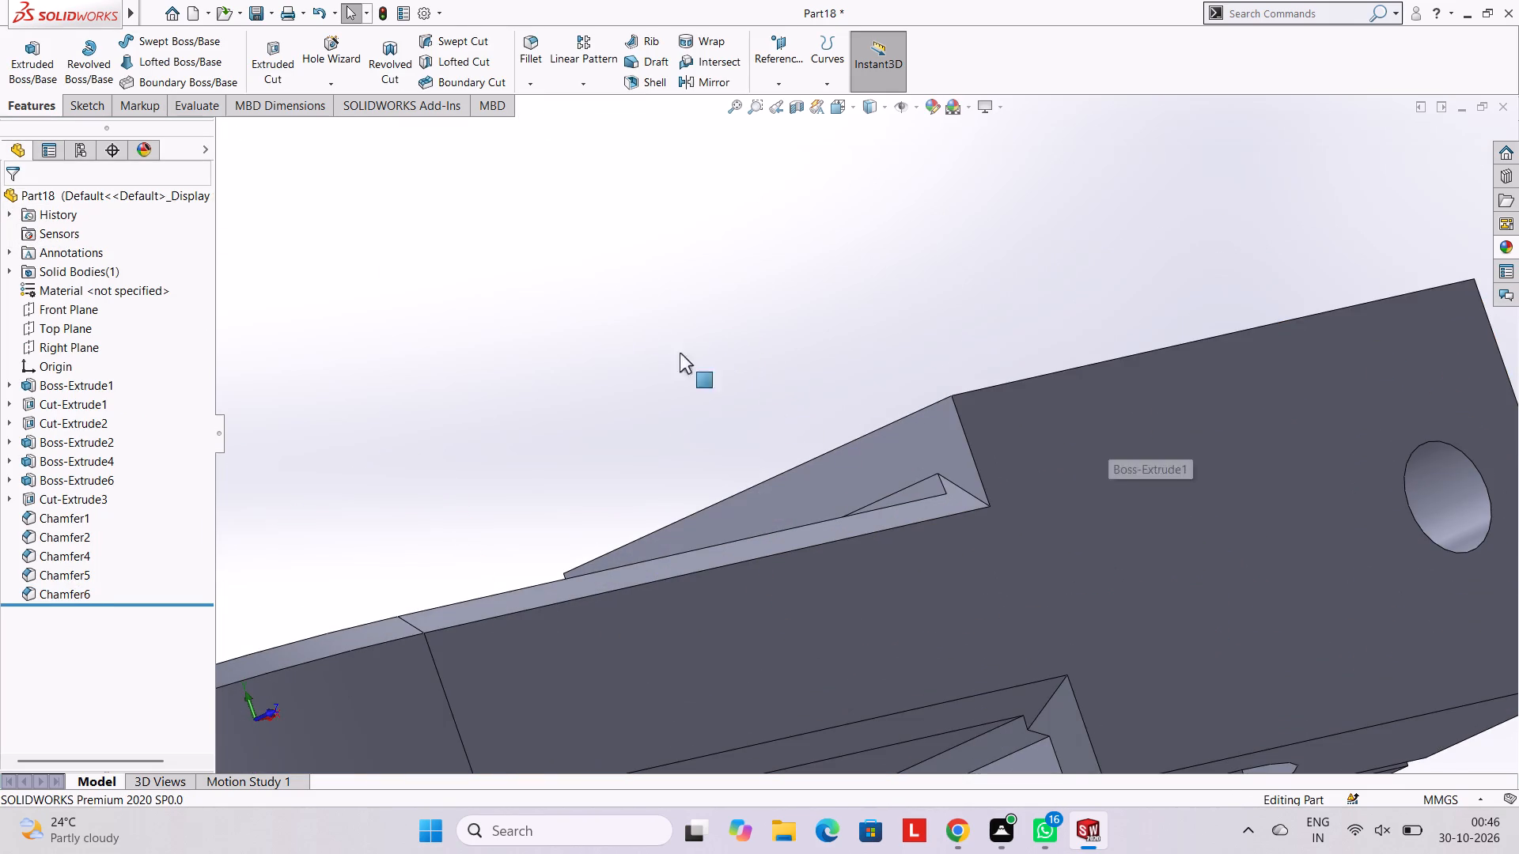
click(526, 79)
click(561, 123)
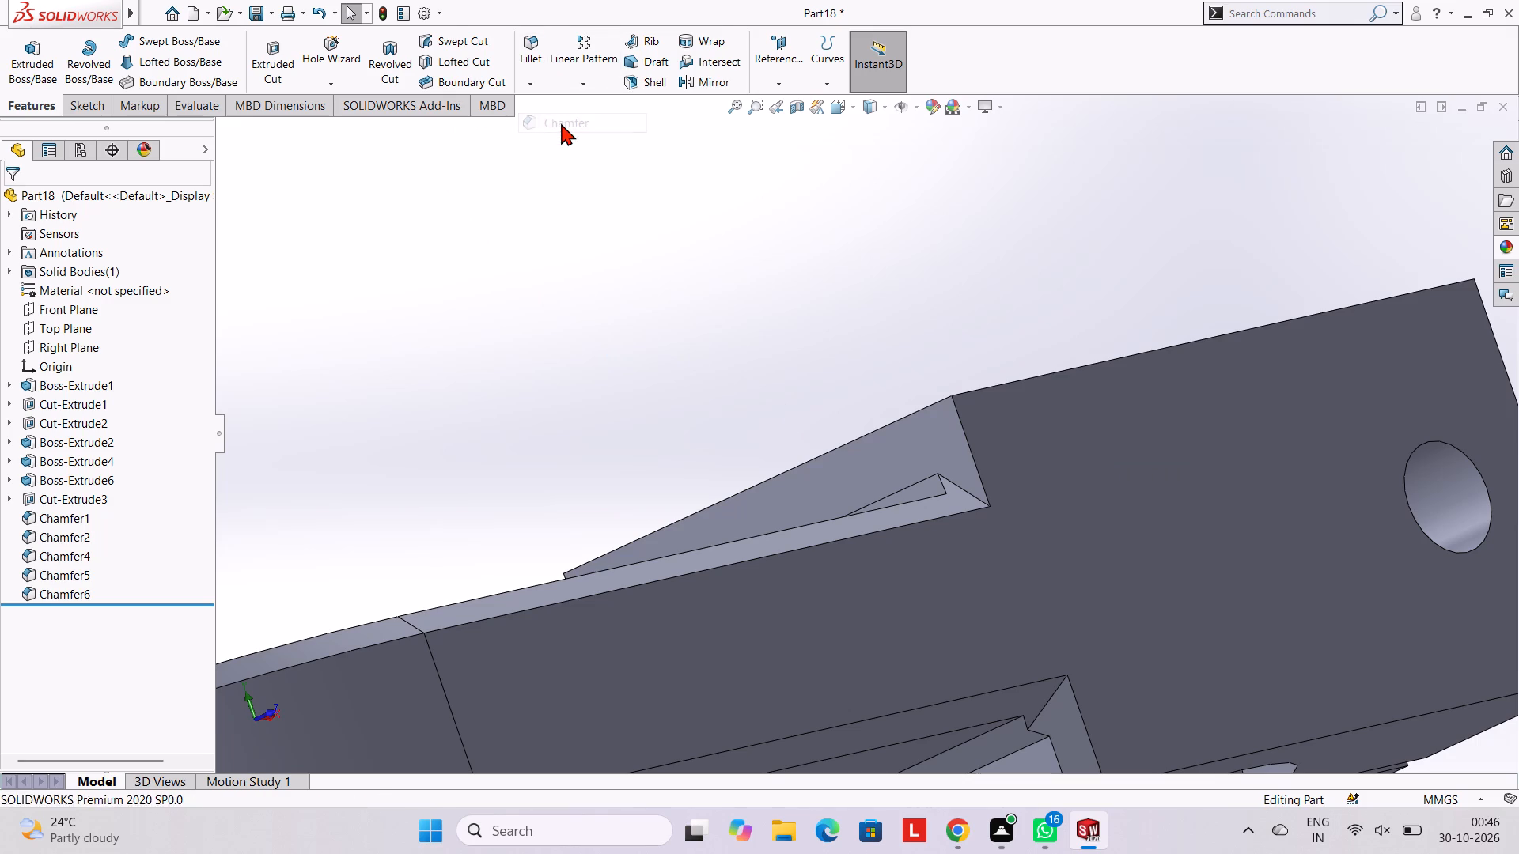
click(972, 459)
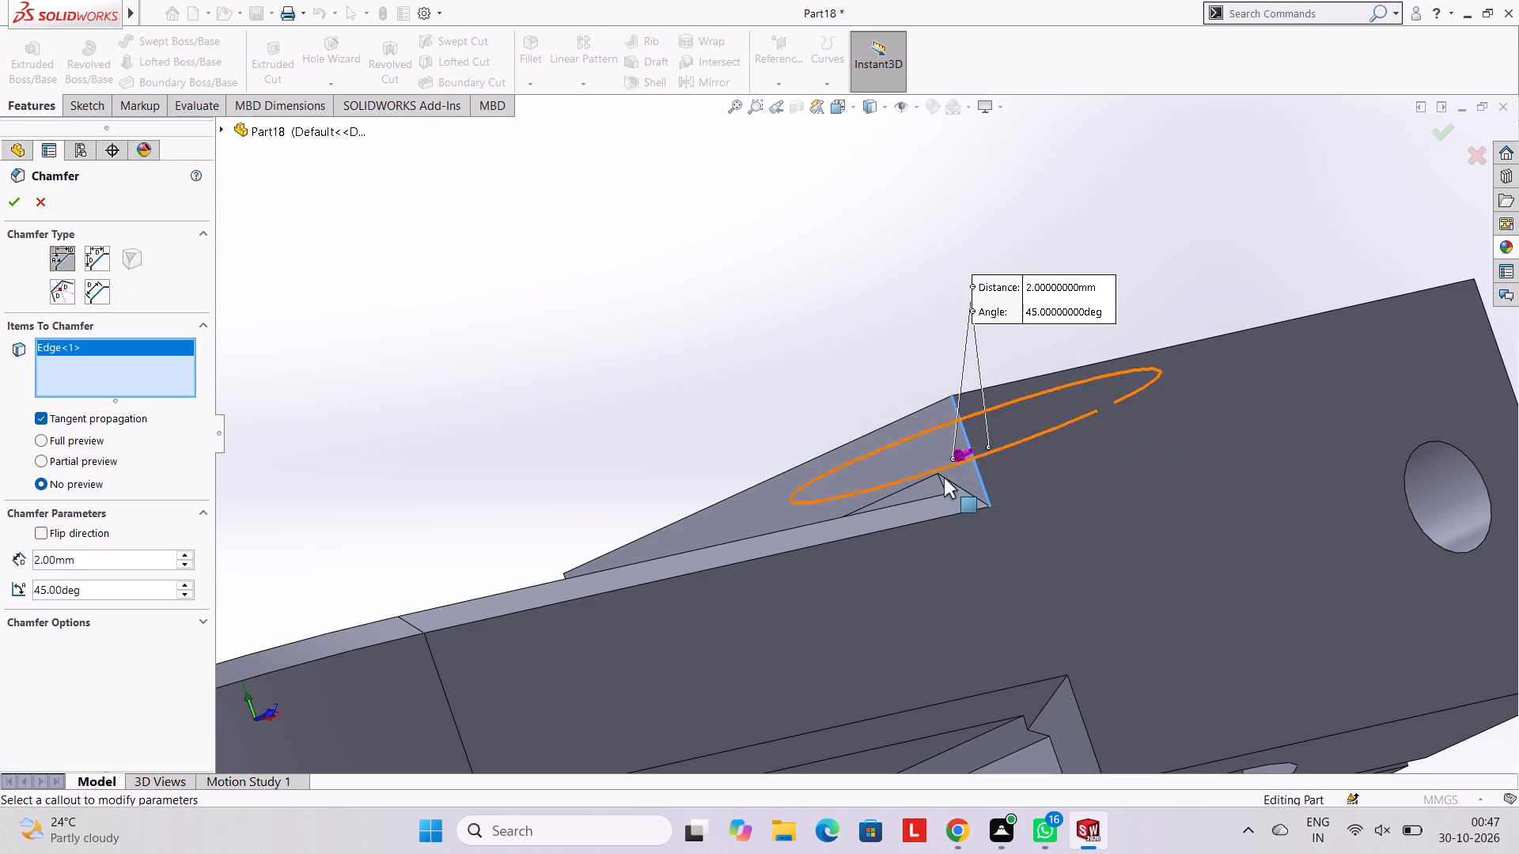
click(14, 202)
click(552, 270)
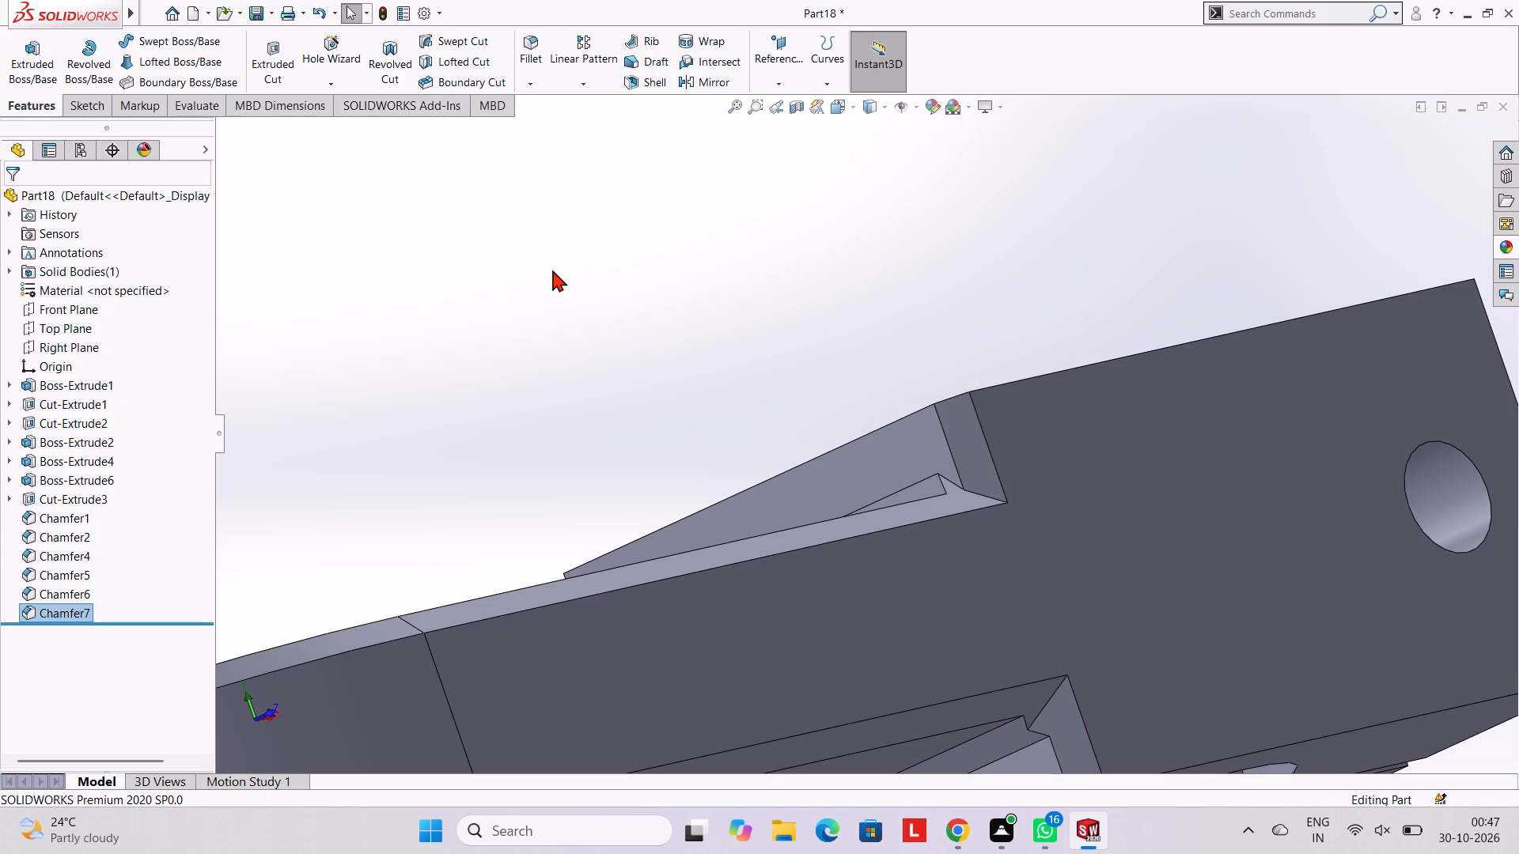
Chamfer the arm side face's junction with the triangular plate and the plate's arm-side outline 2 mm at 45 degrees with tangent propagation.
middle_drag(1011, 433, 970, 356)
scroll(974, 389, up, 7)
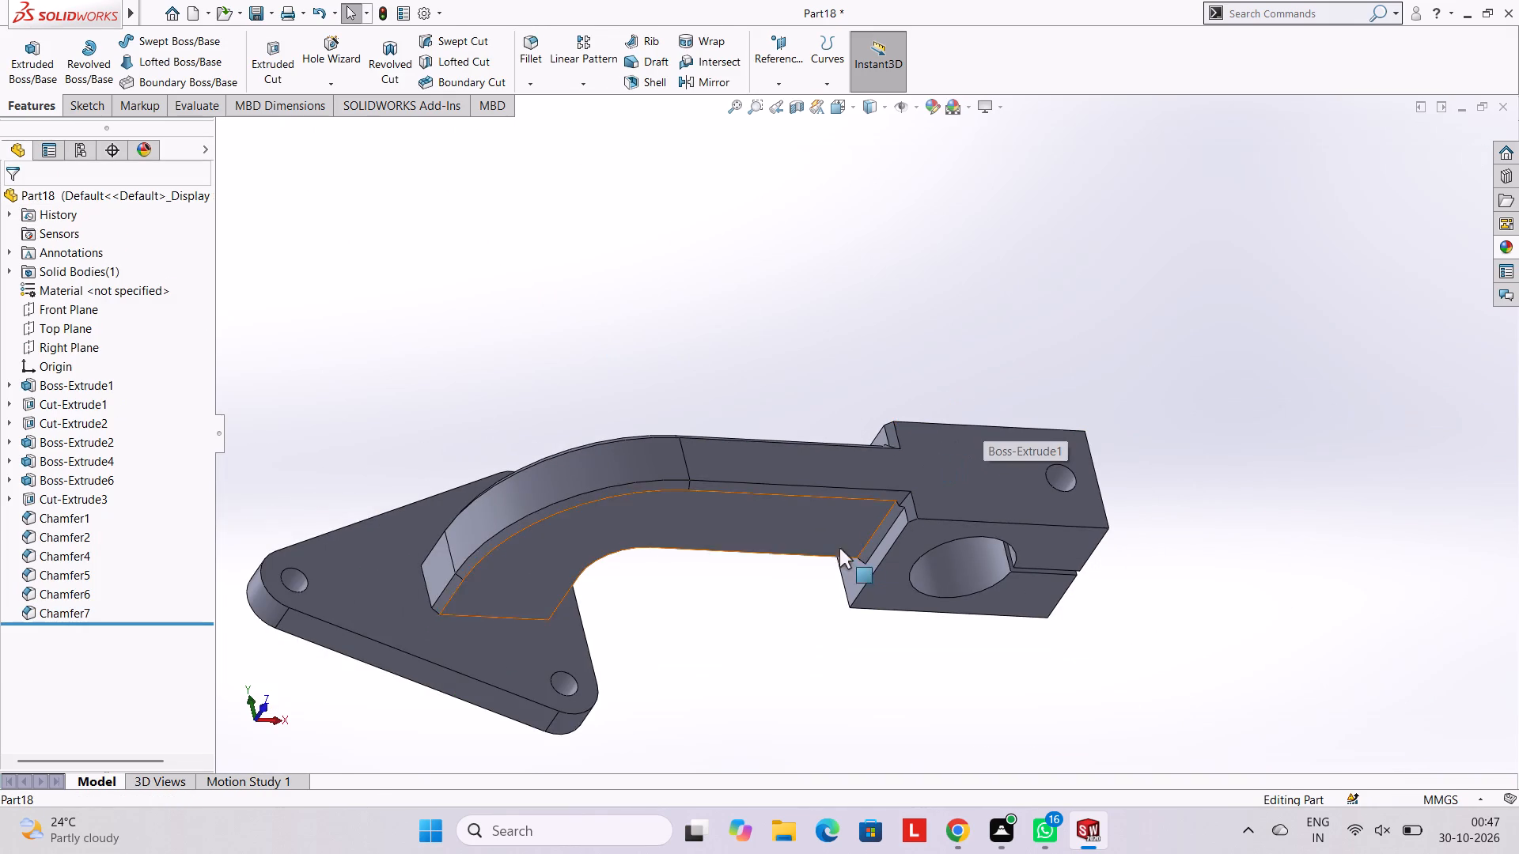
scroll(823, 542, down, 2)
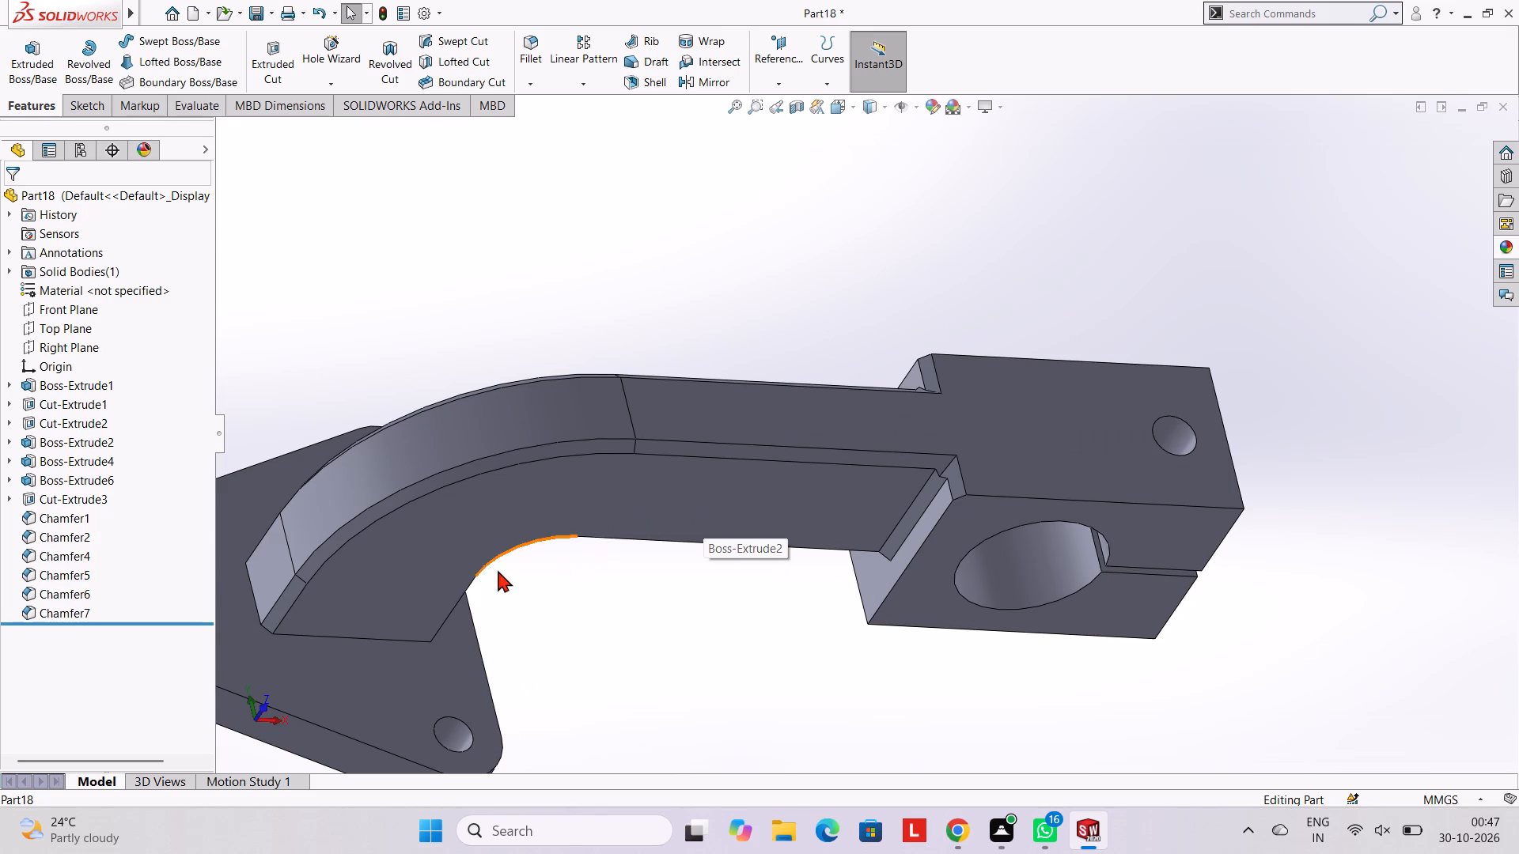
scroll(494, 569, down, 2)
scroll(494, 567, up, 5)
middle_drag(578, 512, 533, 449)
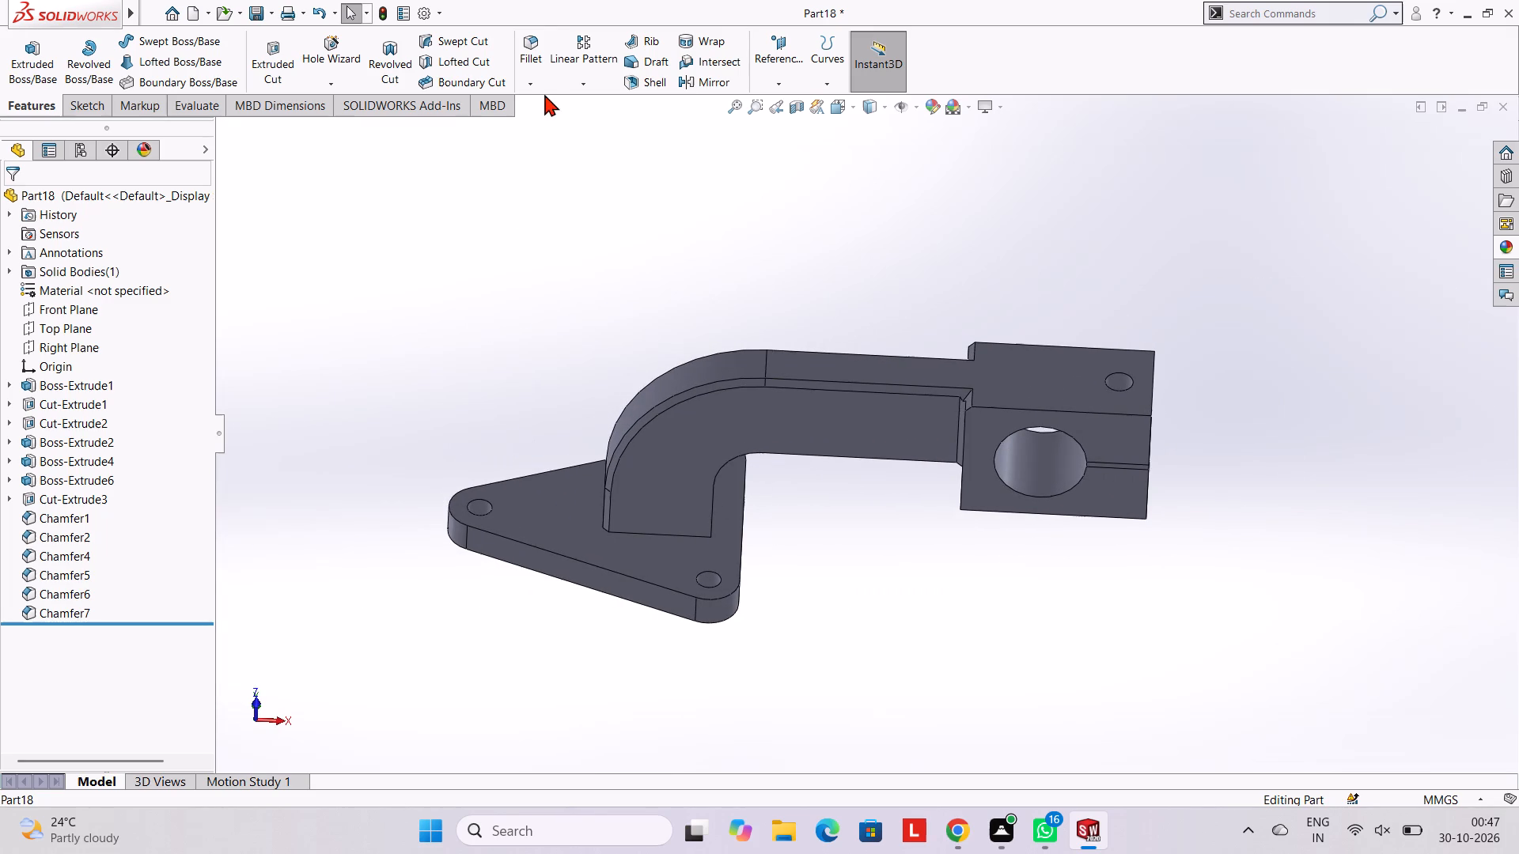
click(531, 87)
click(545, 121)
scroll(606, 262, down, 3)
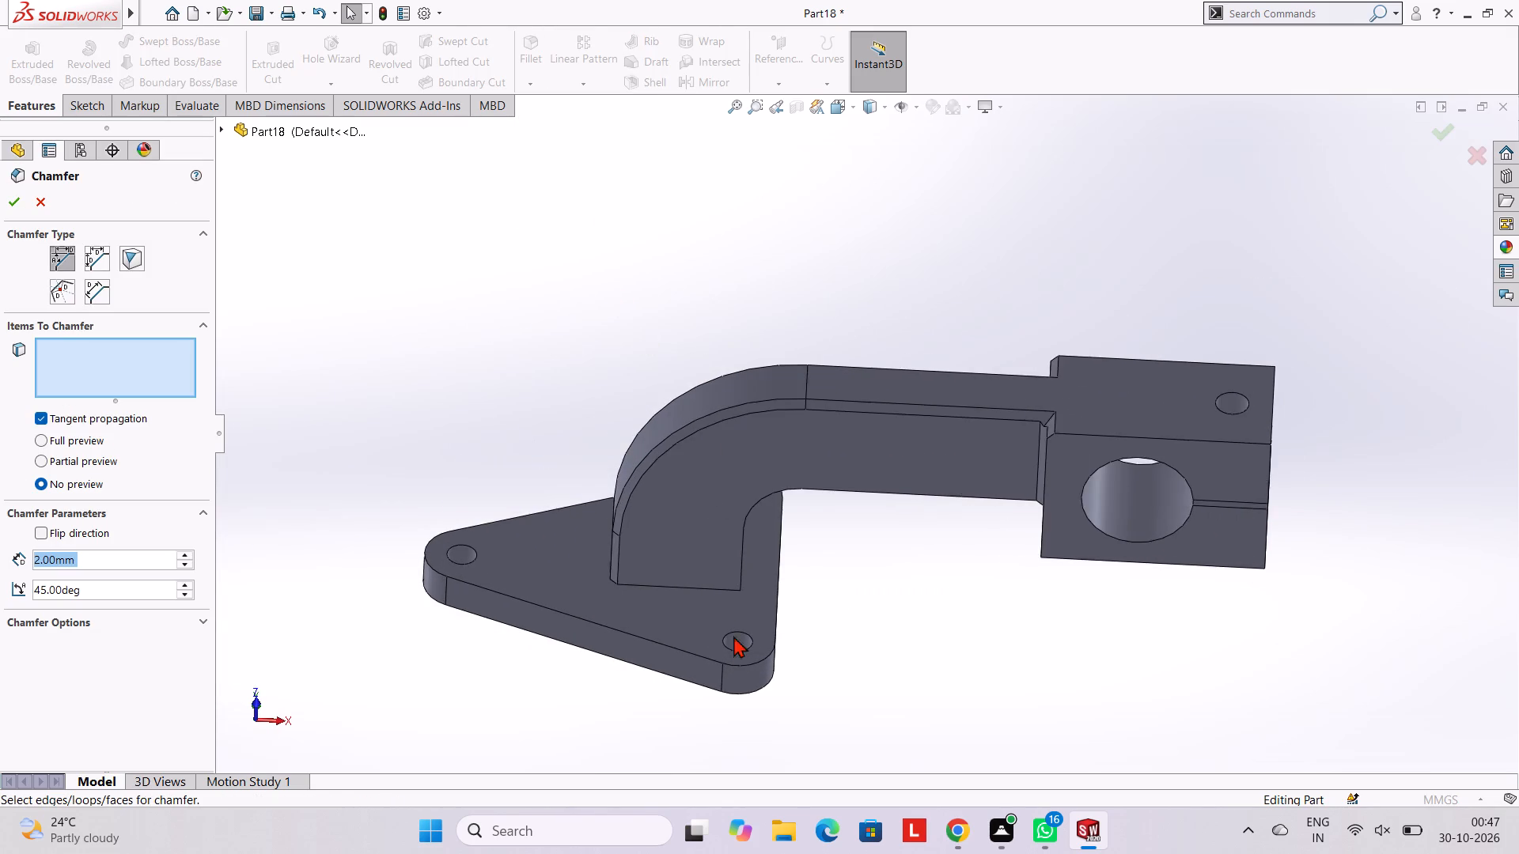
scroll(737, 649, down, 2)
click(648, 531)
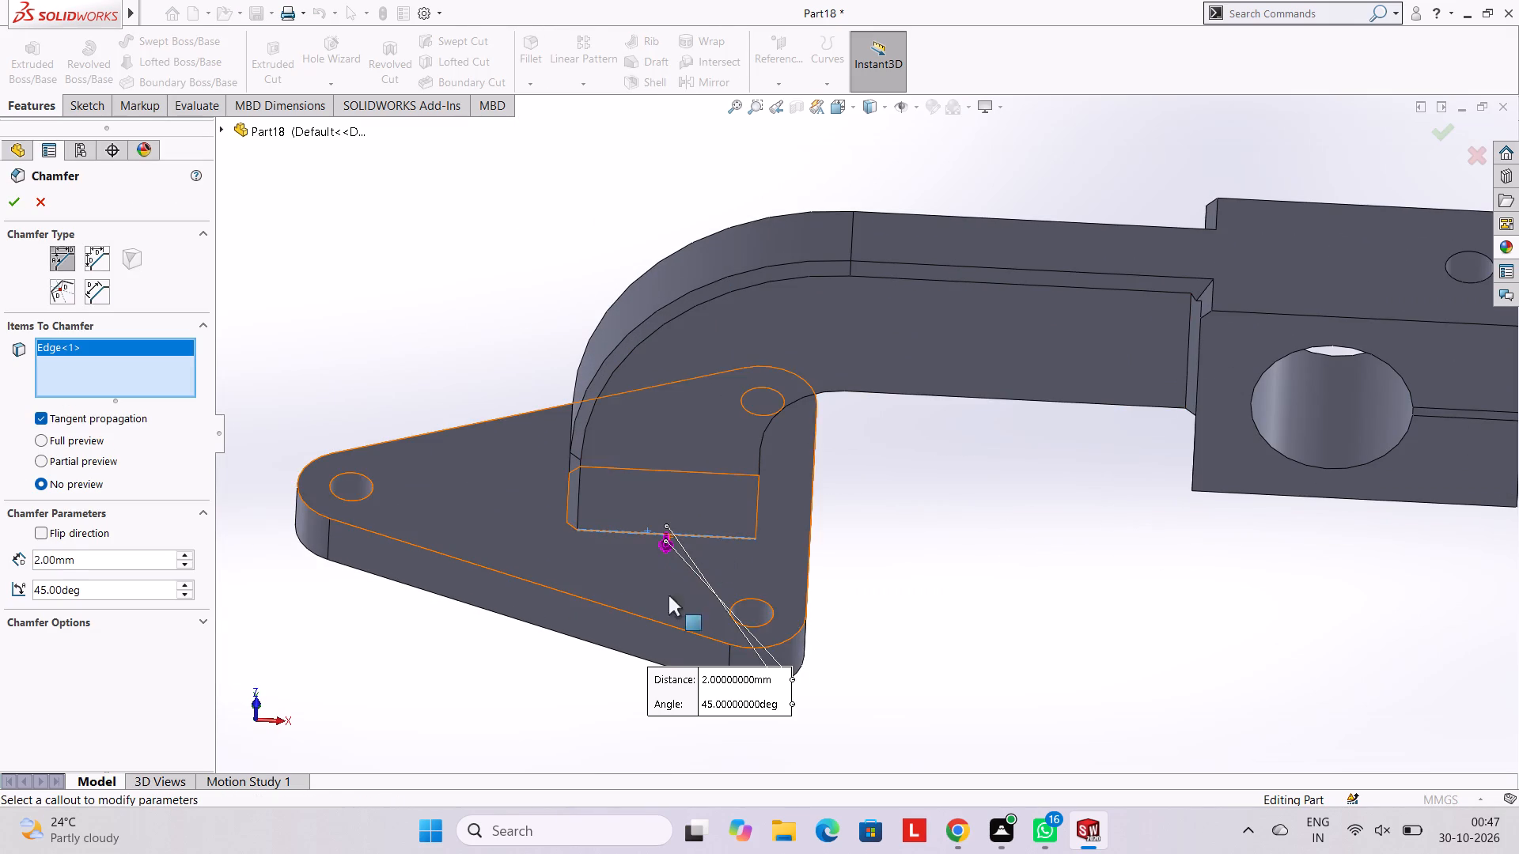
click(570, 595)
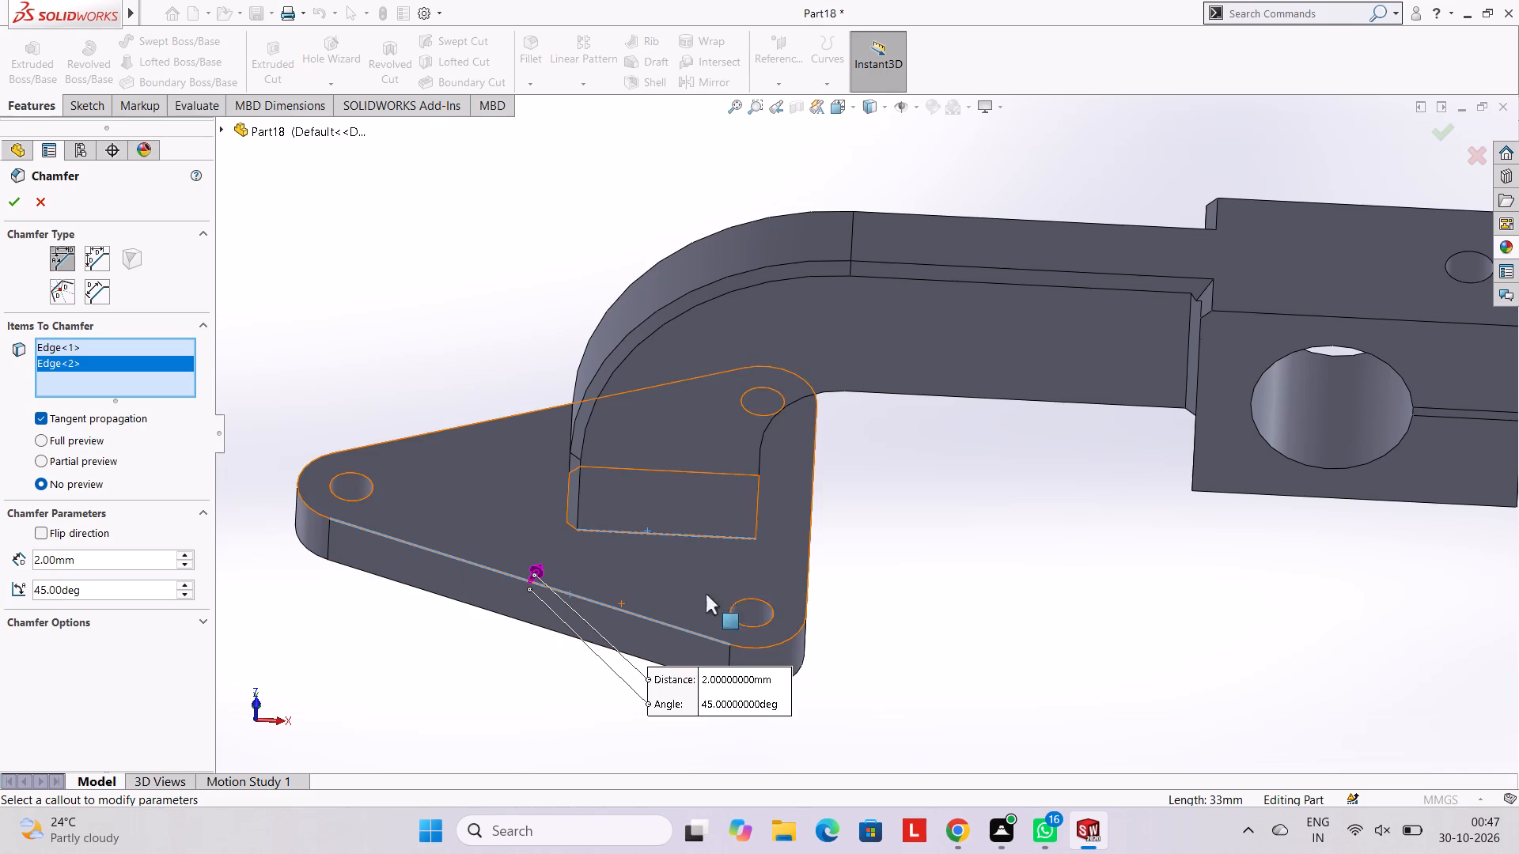
click(806, 564)
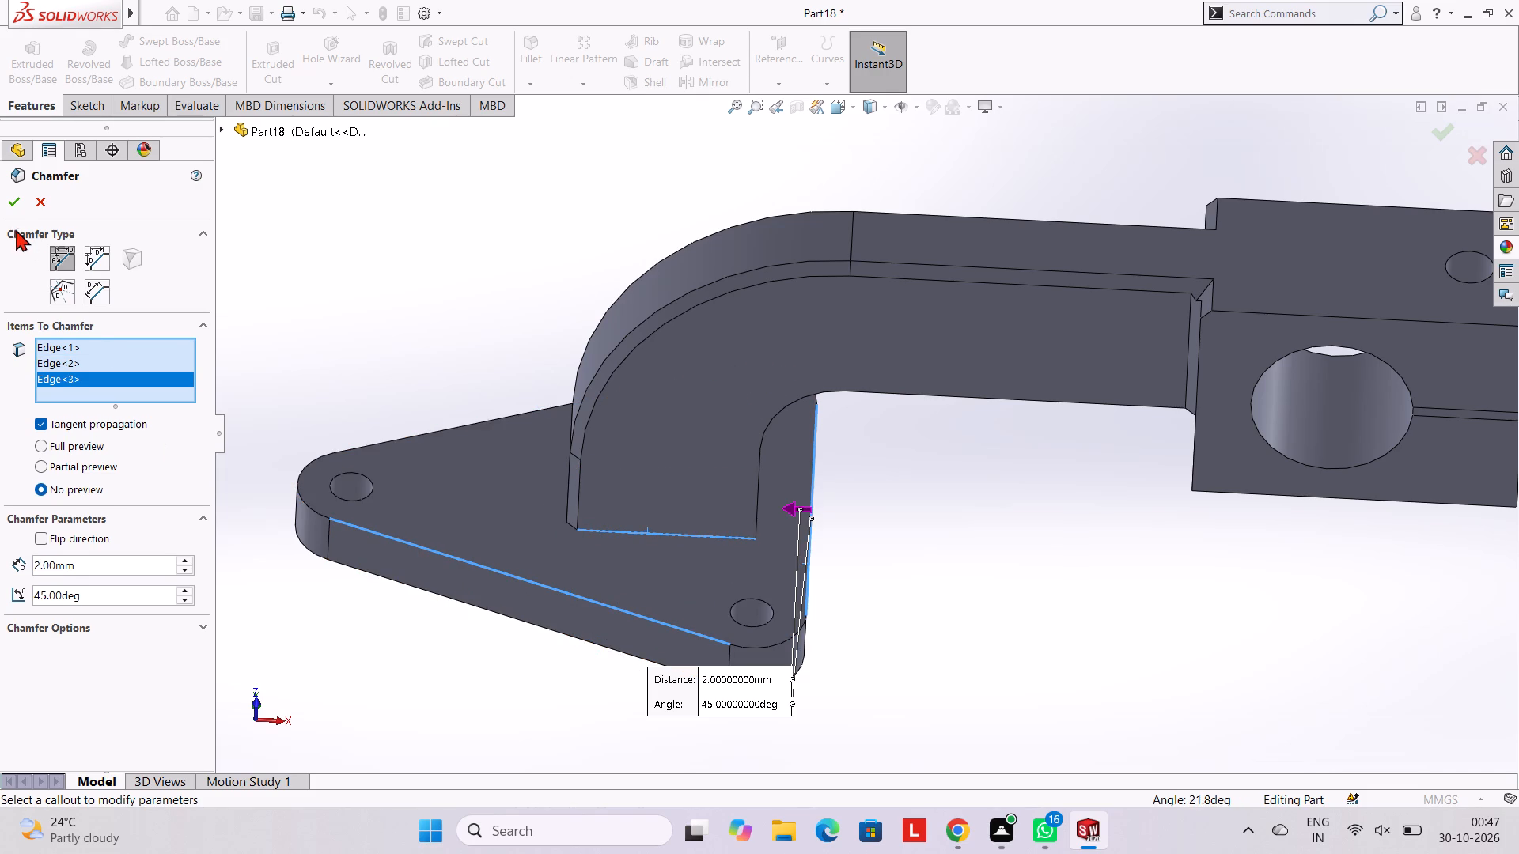
click(9, 205)
click(449, 246)
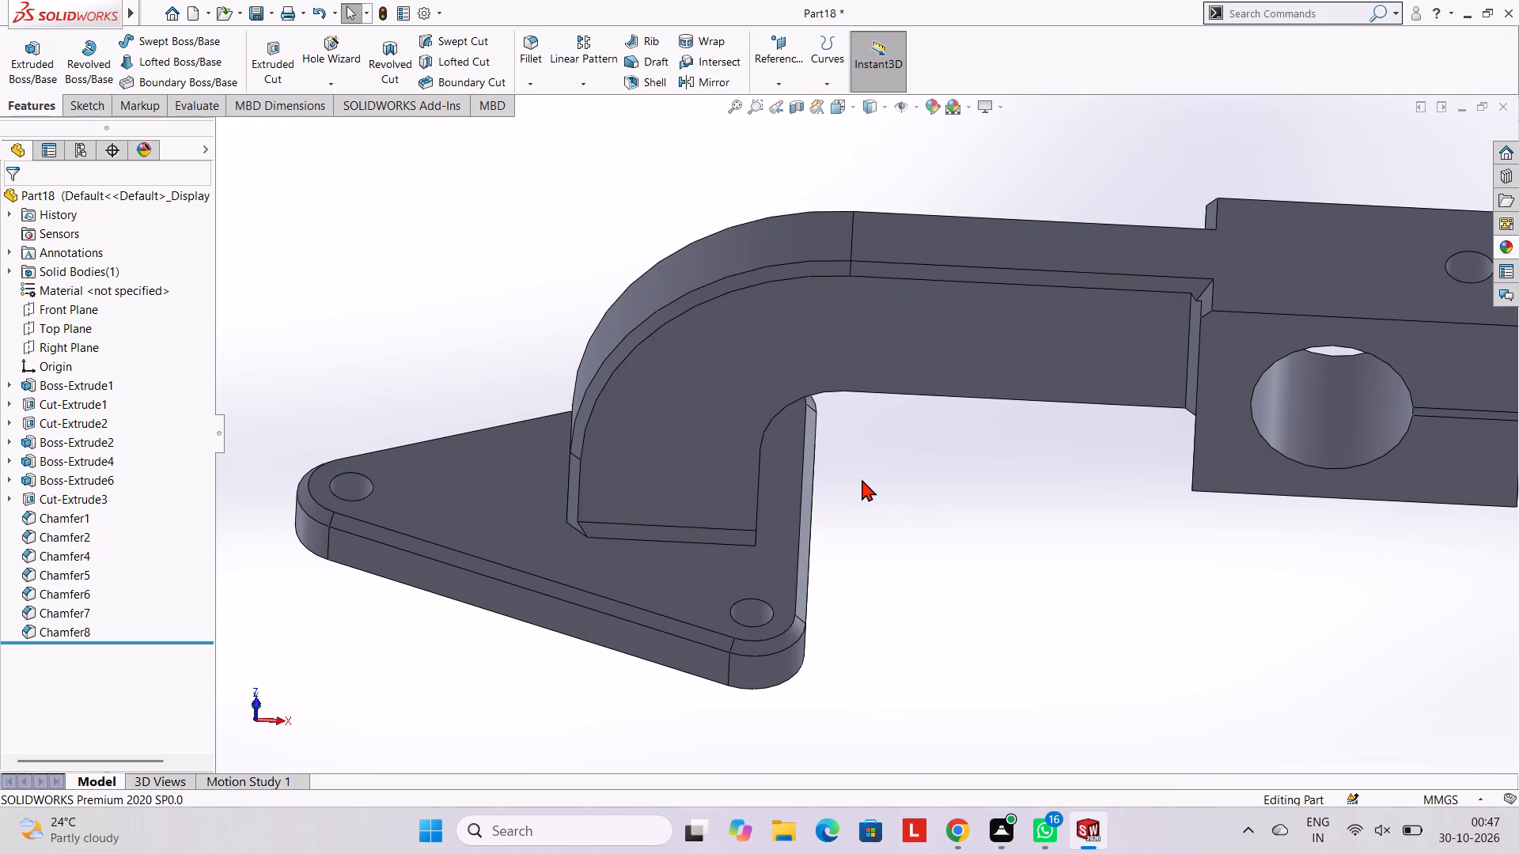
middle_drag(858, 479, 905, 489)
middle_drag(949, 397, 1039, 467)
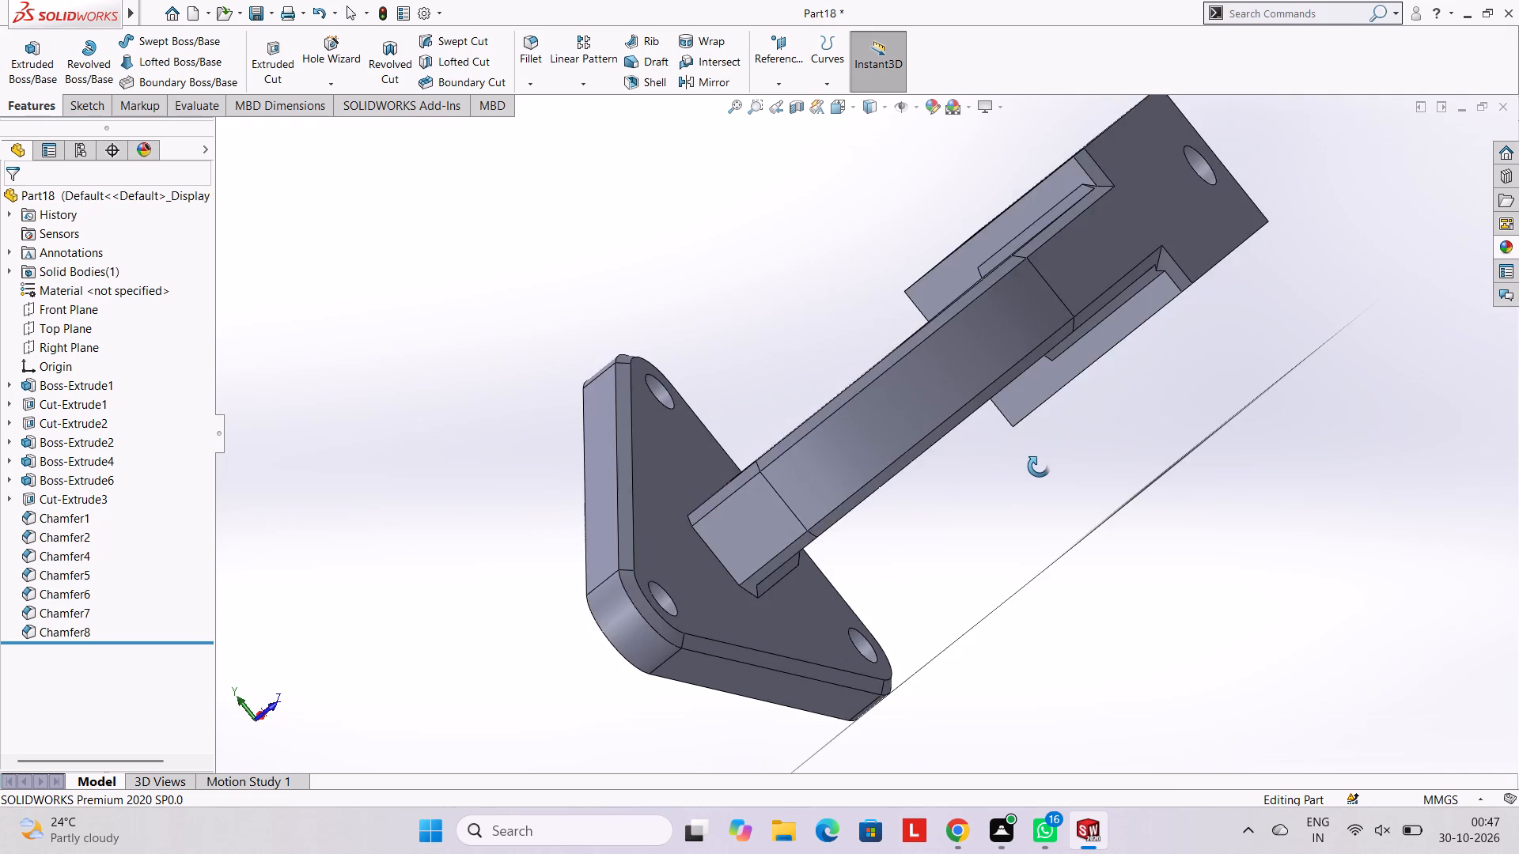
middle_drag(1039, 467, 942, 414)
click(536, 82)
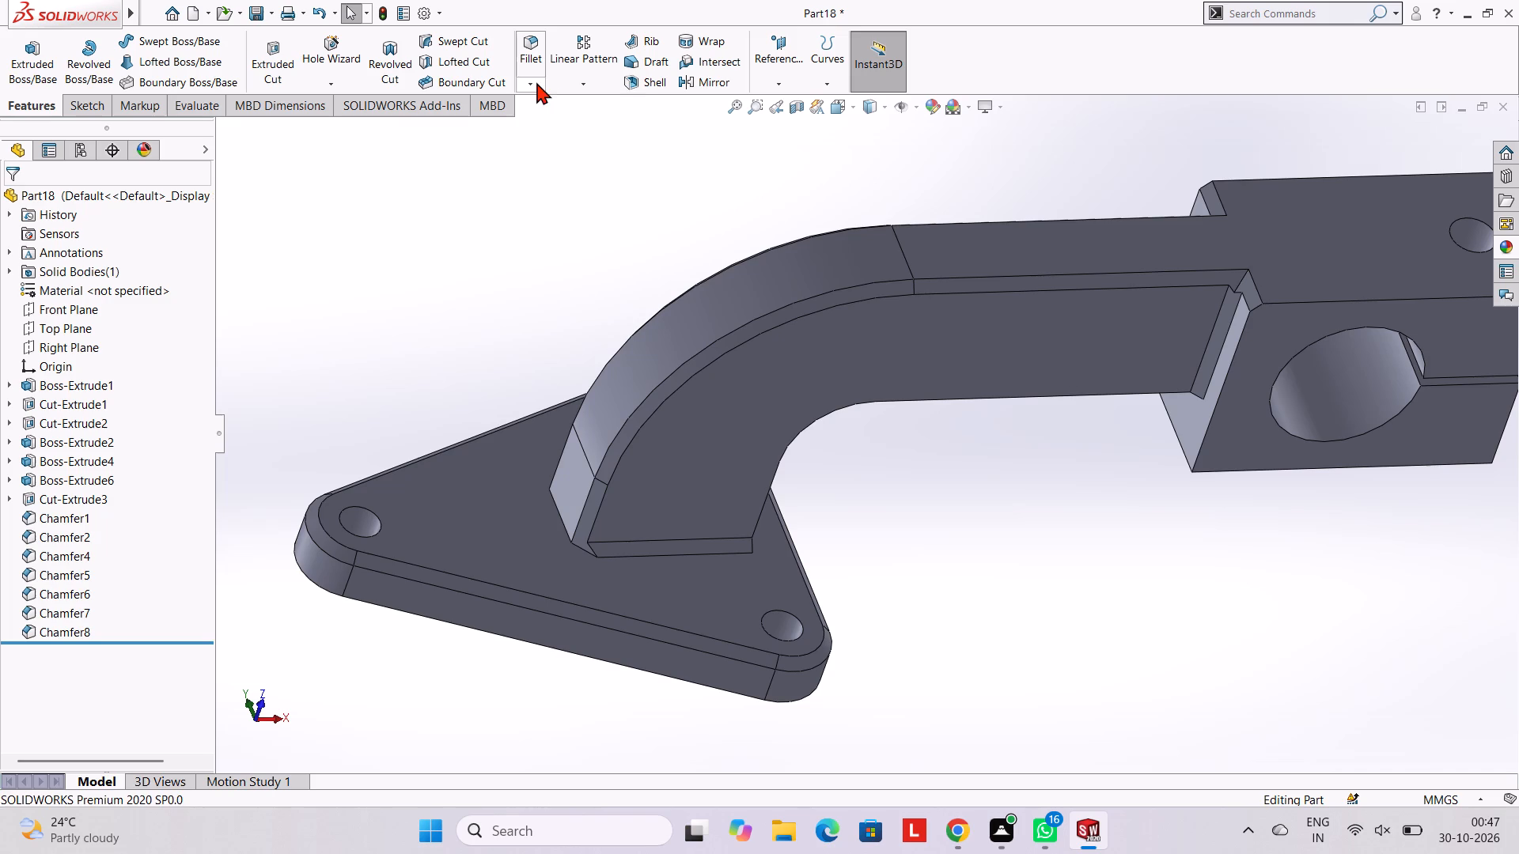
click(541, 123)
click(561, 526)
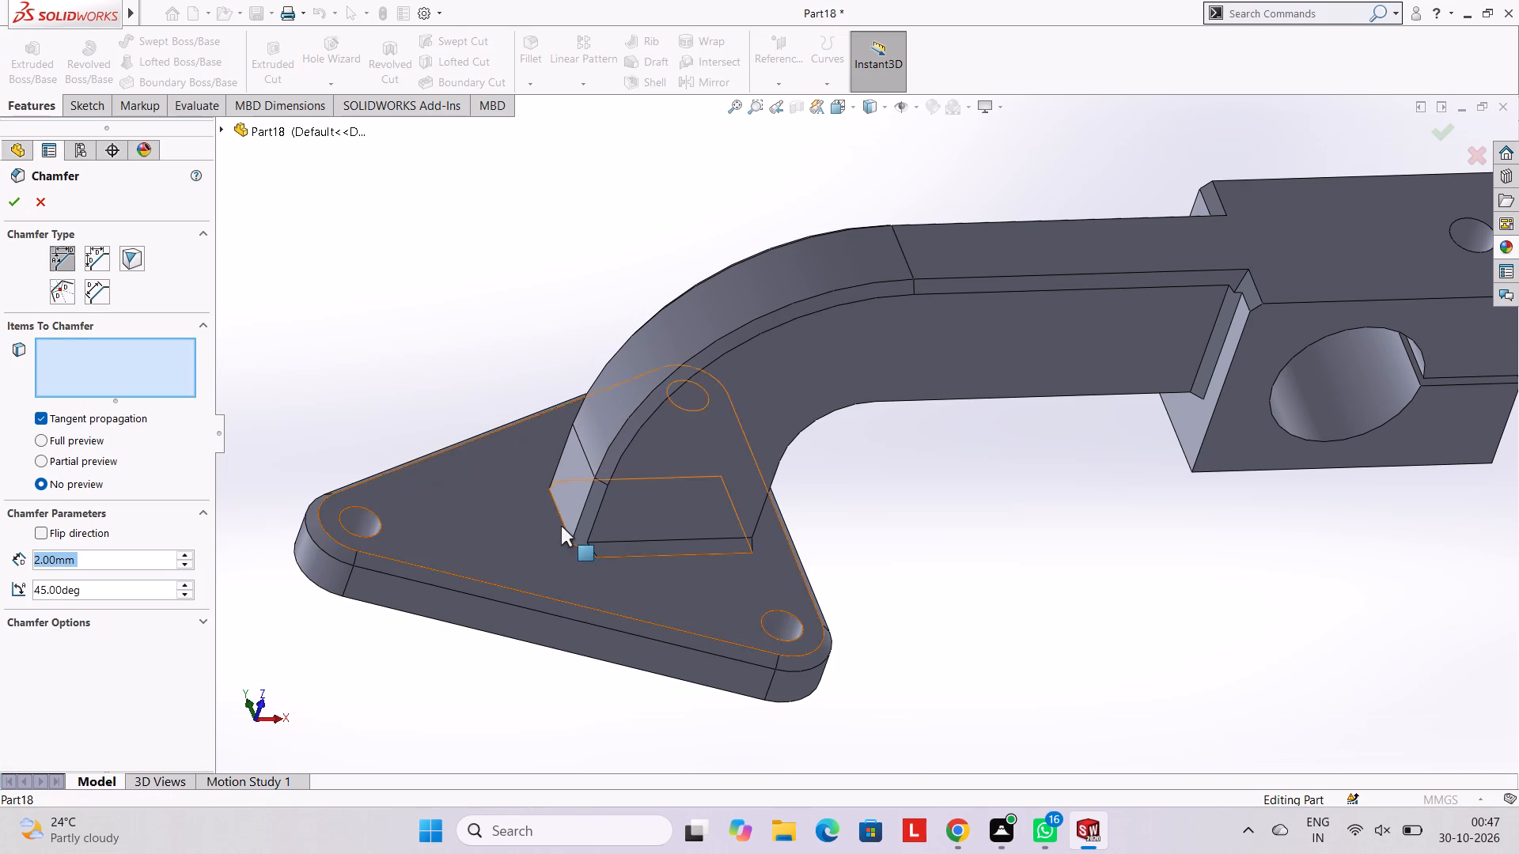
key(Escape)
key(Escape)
Chamfer the junction edge between the arm's outer face and the triangular plate 2 mm at 45 degrees.
click(531, 77)
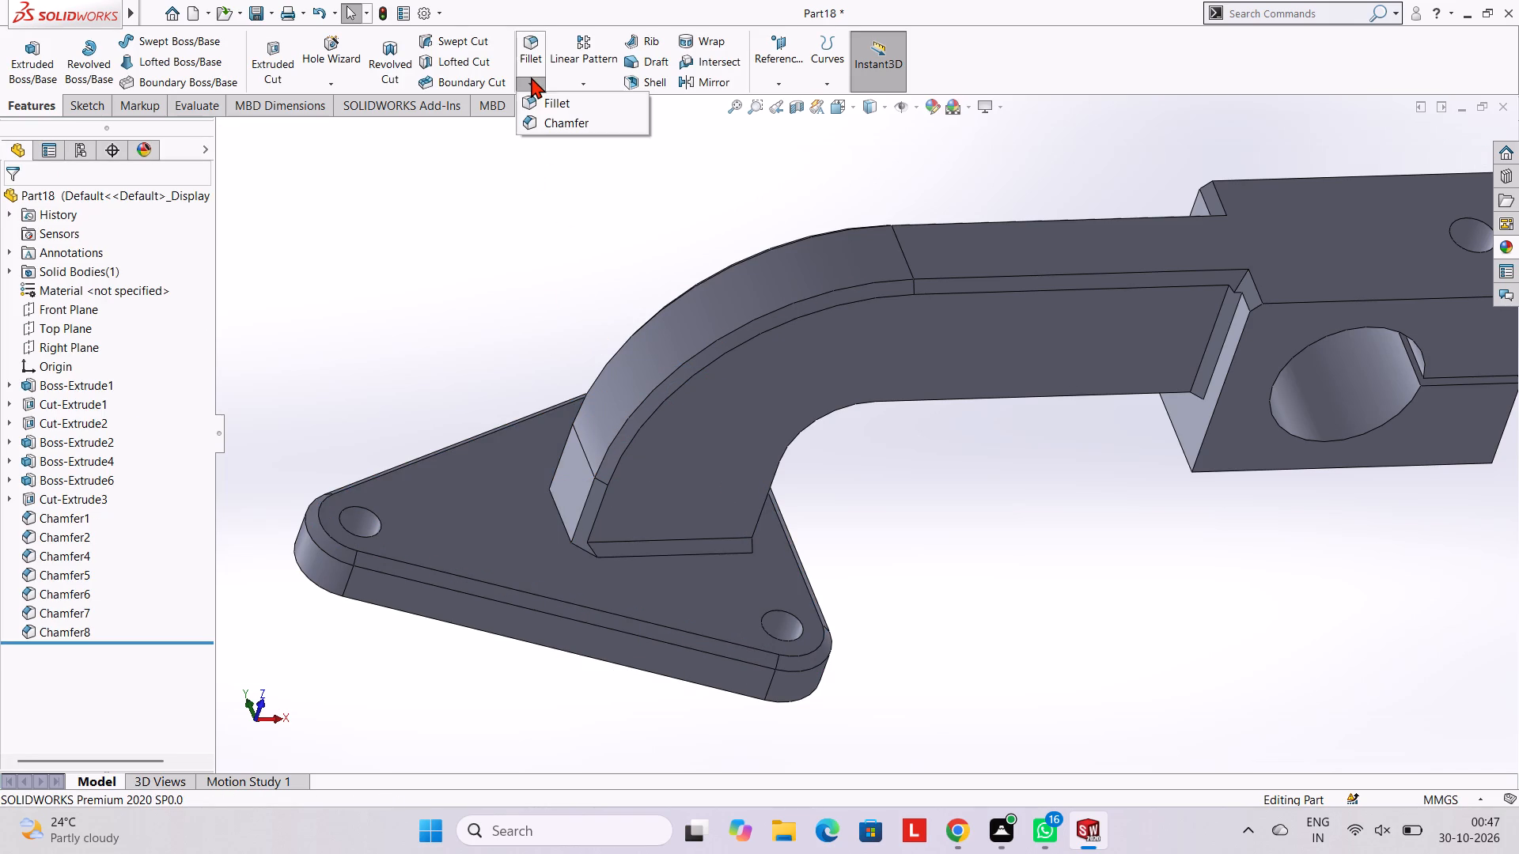
click(559, 127)
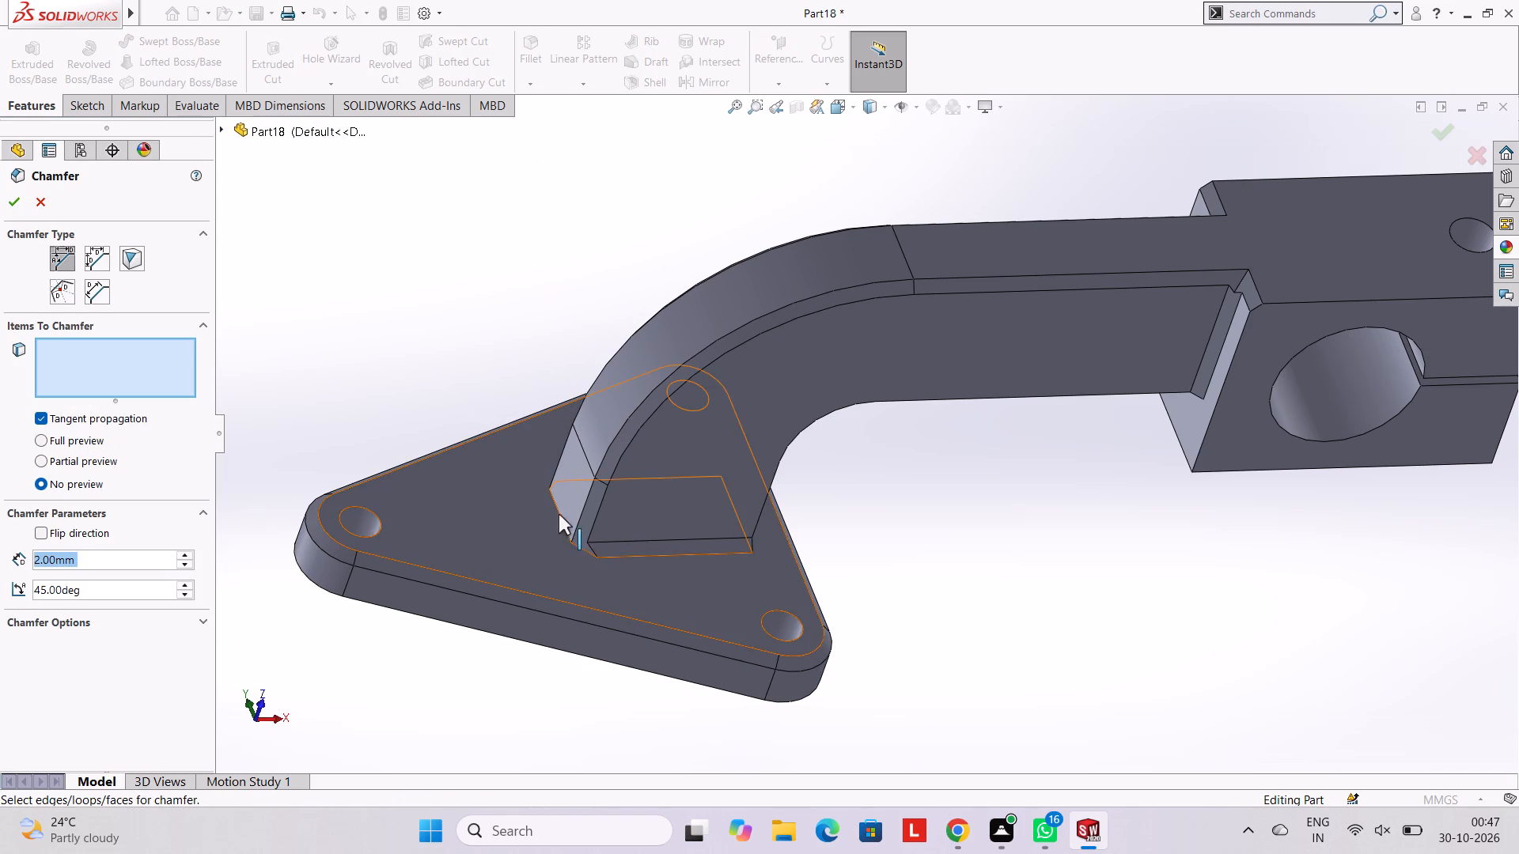
click(559, 512)
click(15, 204)
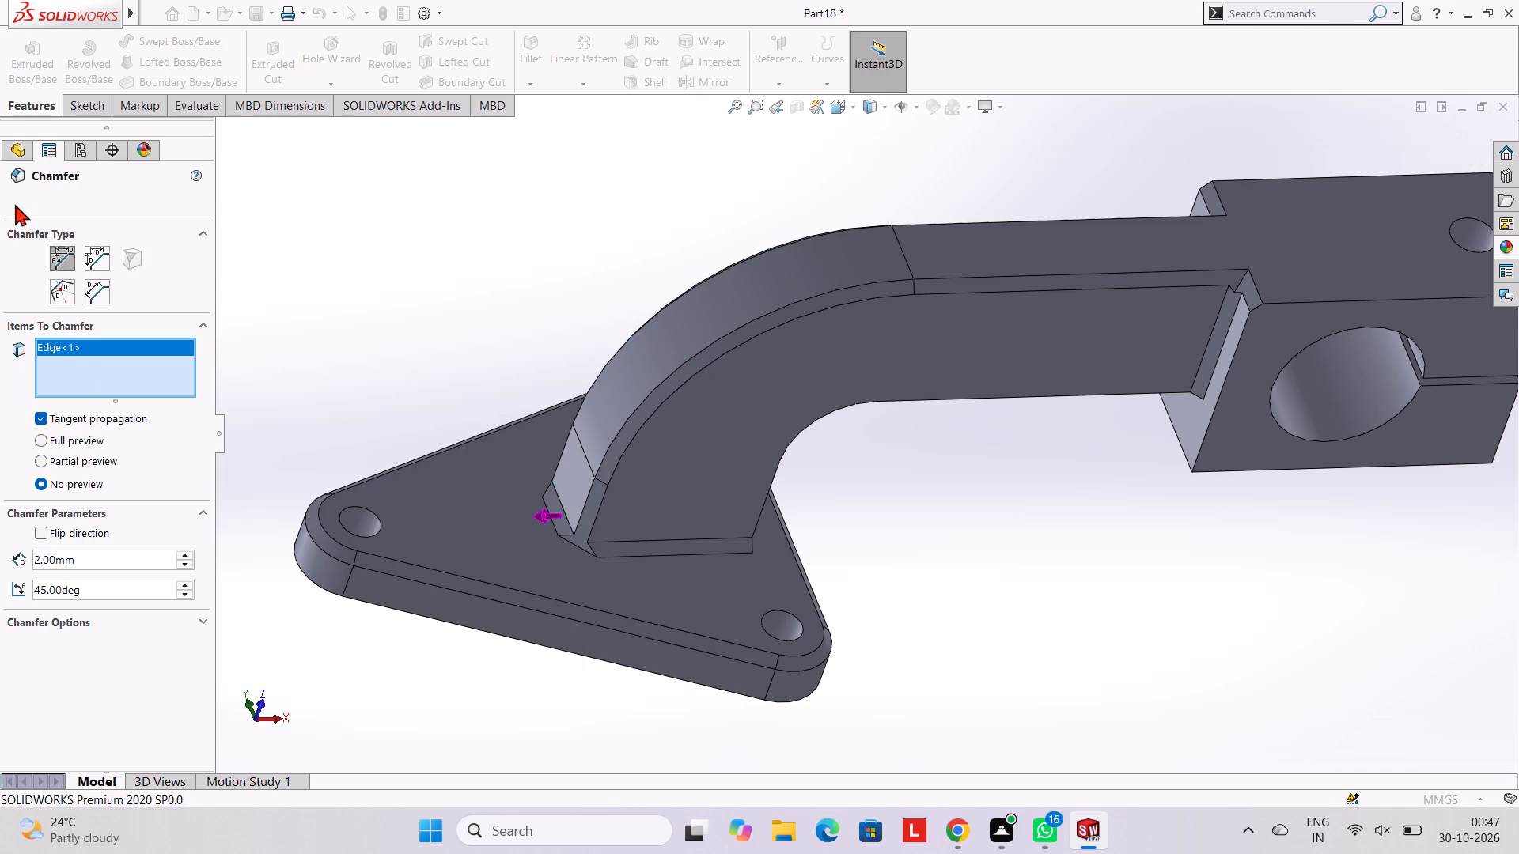
click(396, 274)
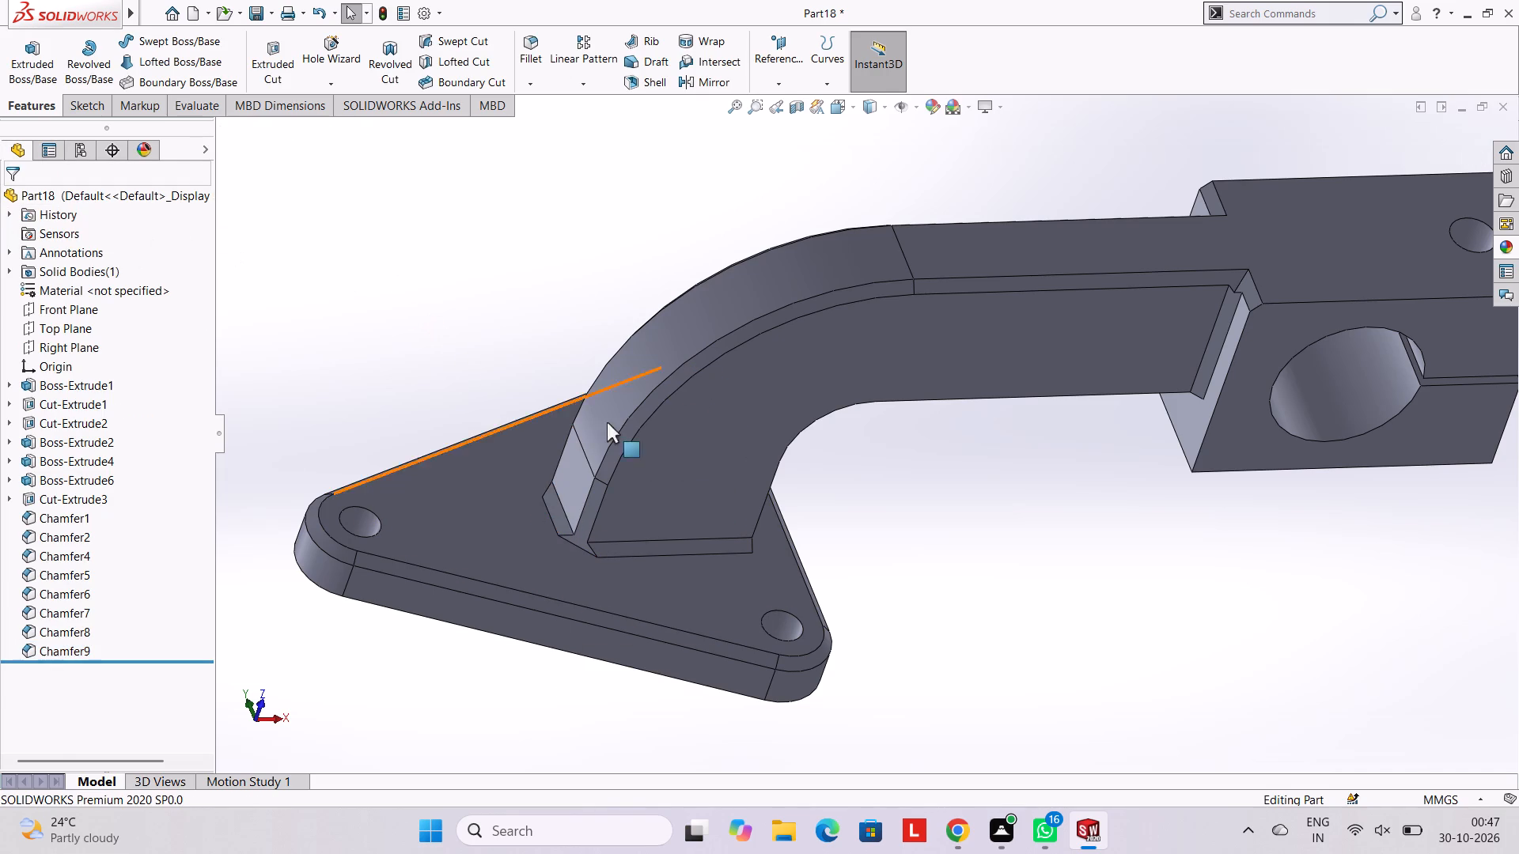
Chamfer the junction edge between the arm's opposite side face and the triangular plate 2 mm at 45 degrees.
middle_drag(609, 423, 706, 584)
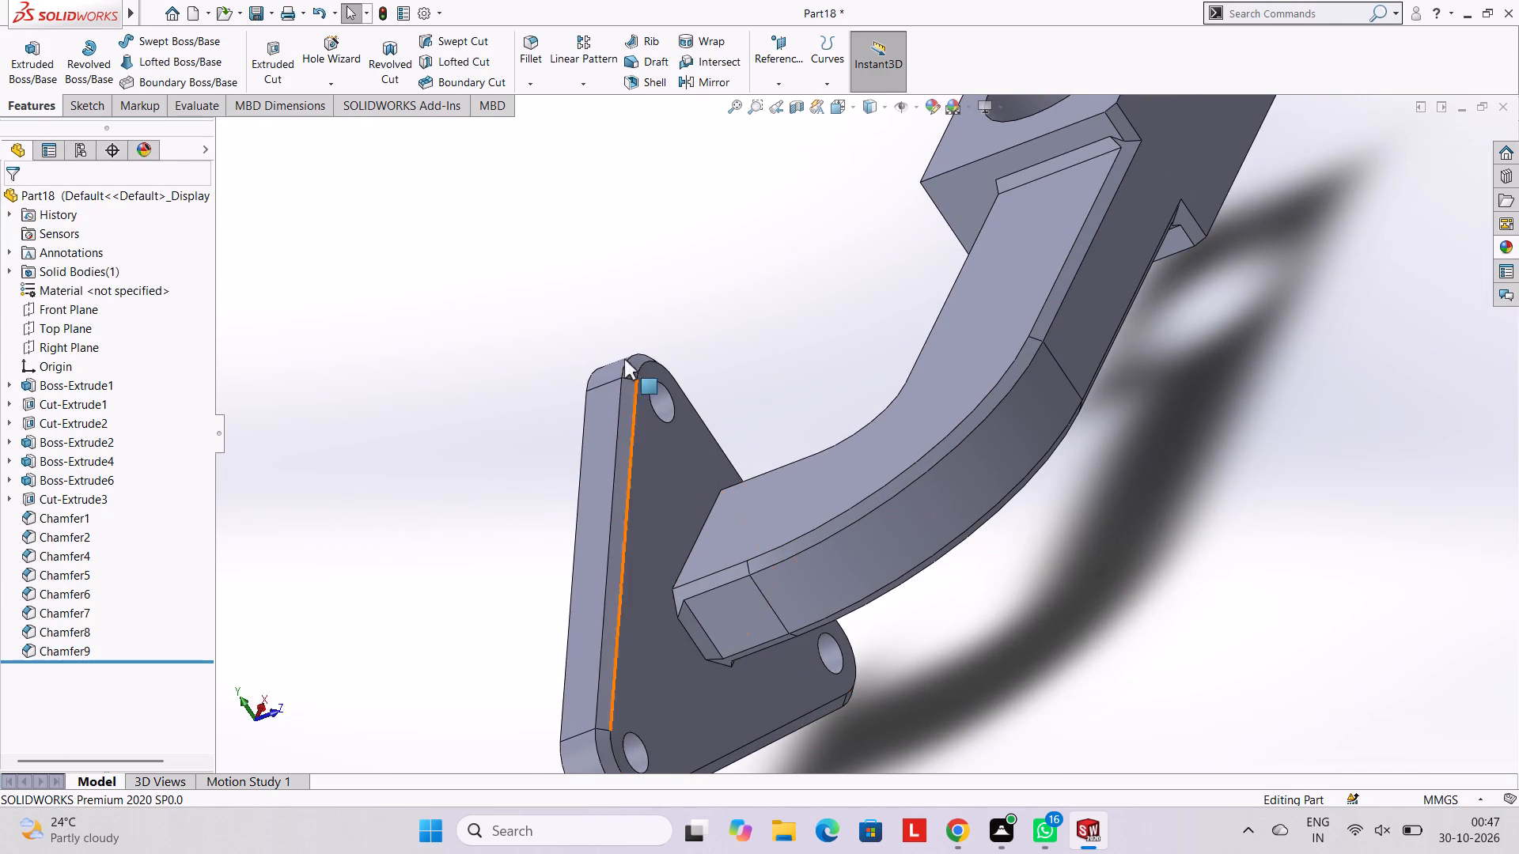
click(532, 78)
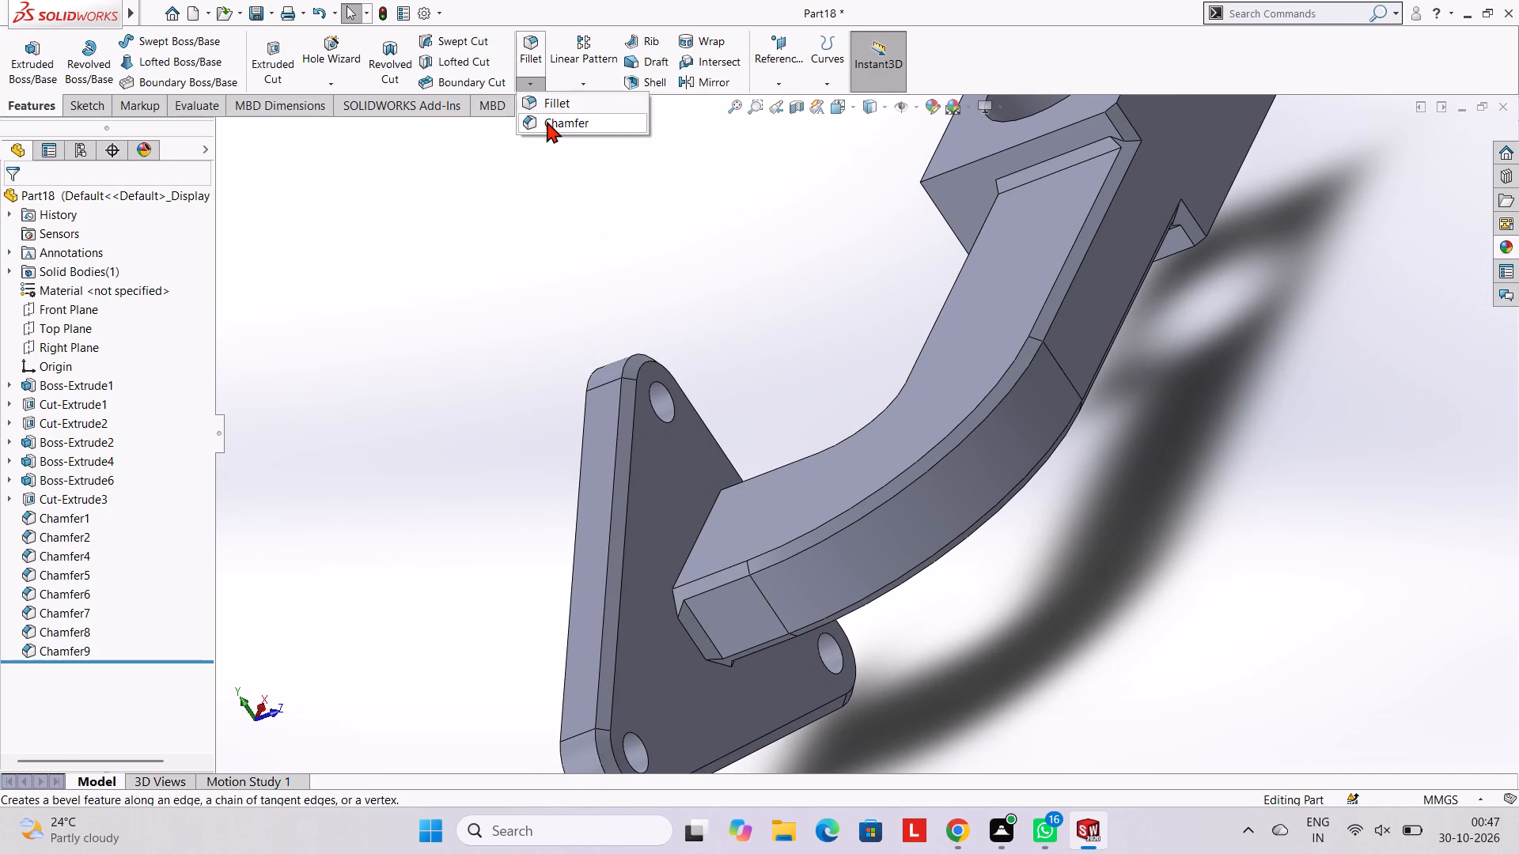
click(547, 121)
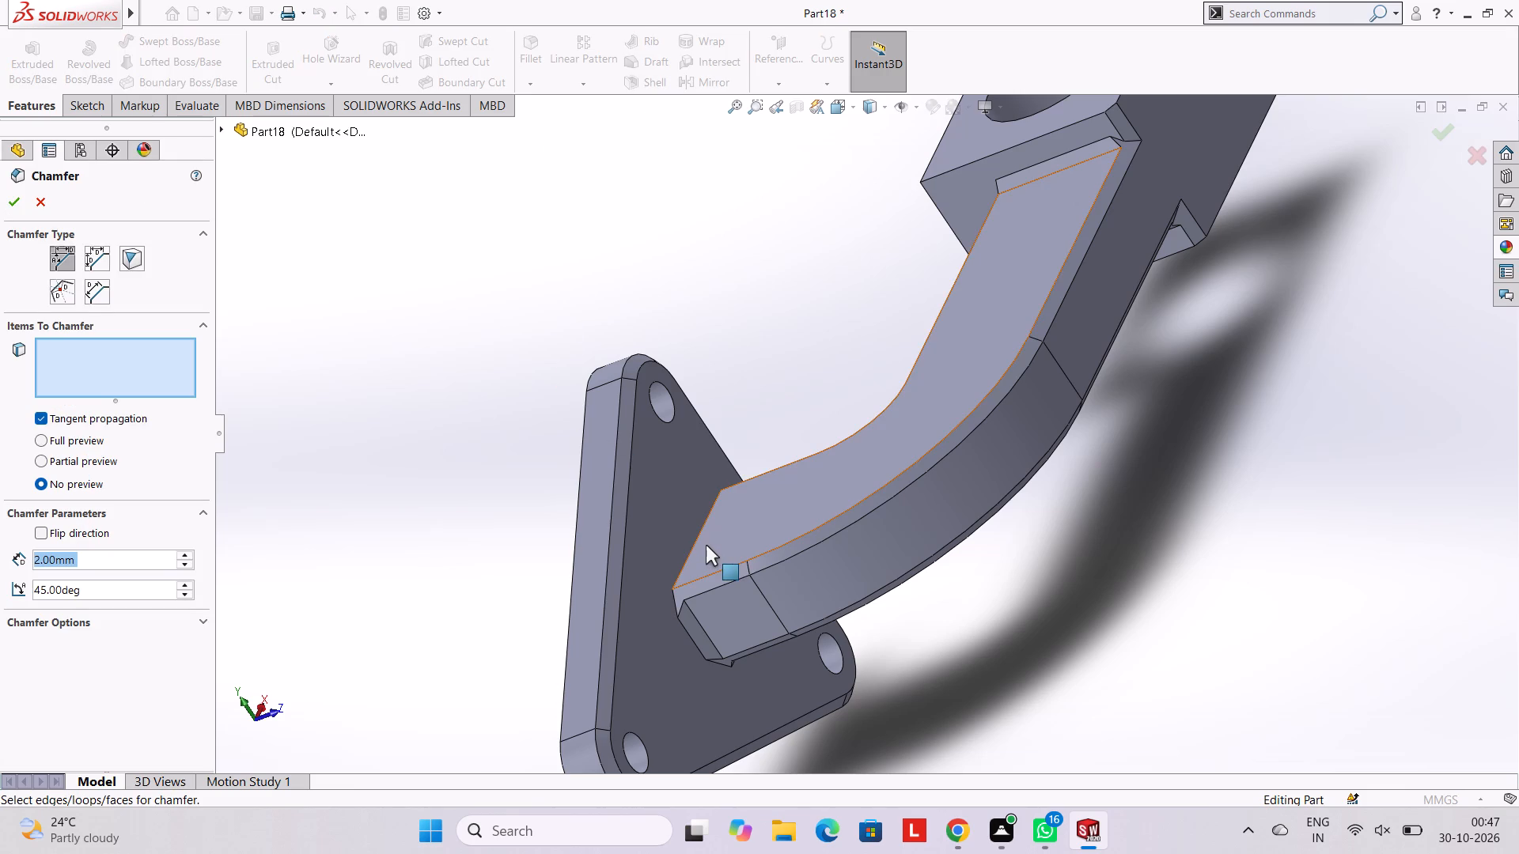
click(696, 545)
click(3, 201)
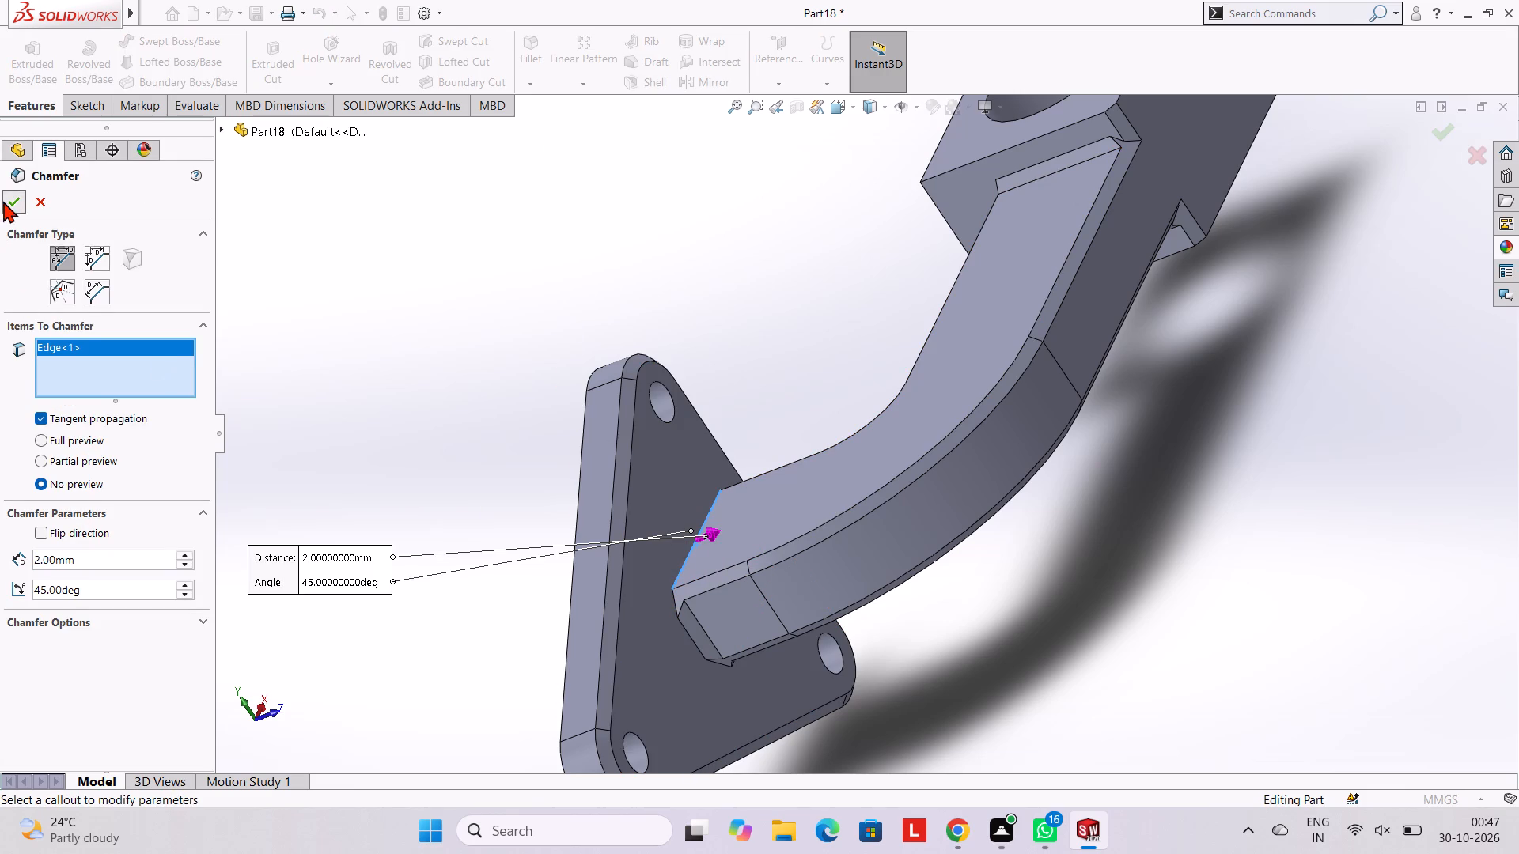
click(354, 251)
key(Escape)
Chamfer the junction edge between the arm's inner face and the triangular plate 2 mm at 45 degrees.
scroll(752, 289, up, 1)
middle_drag(741, 291, 697, 272)
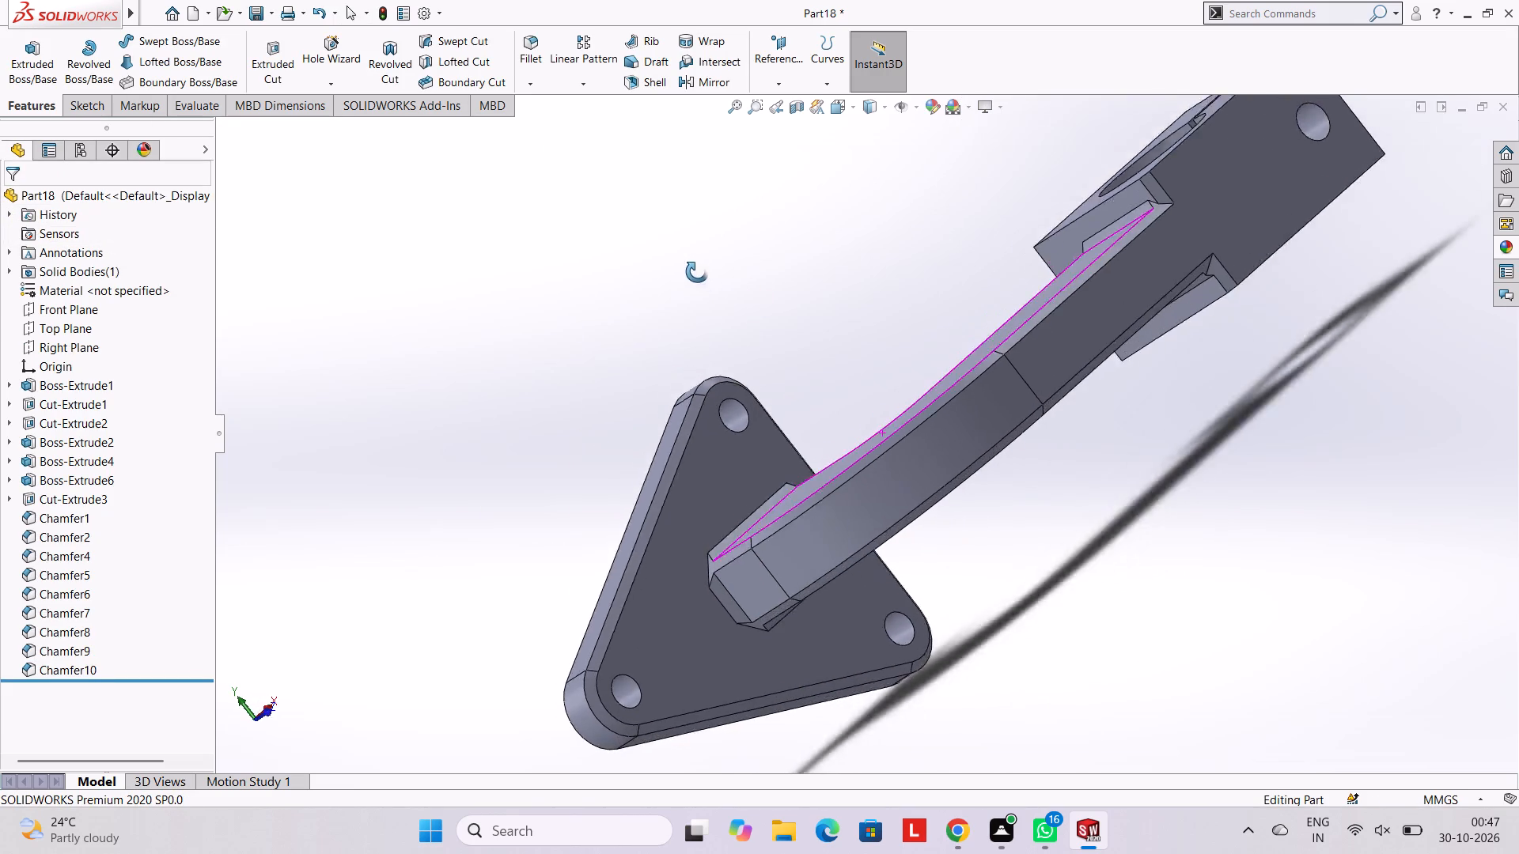
middle_drag(697, 272, 664, 269)
scroll(664, 269, up, 1)
middle_drag(912, 365, 783, 390)
scroll(873, 373, up, 1)
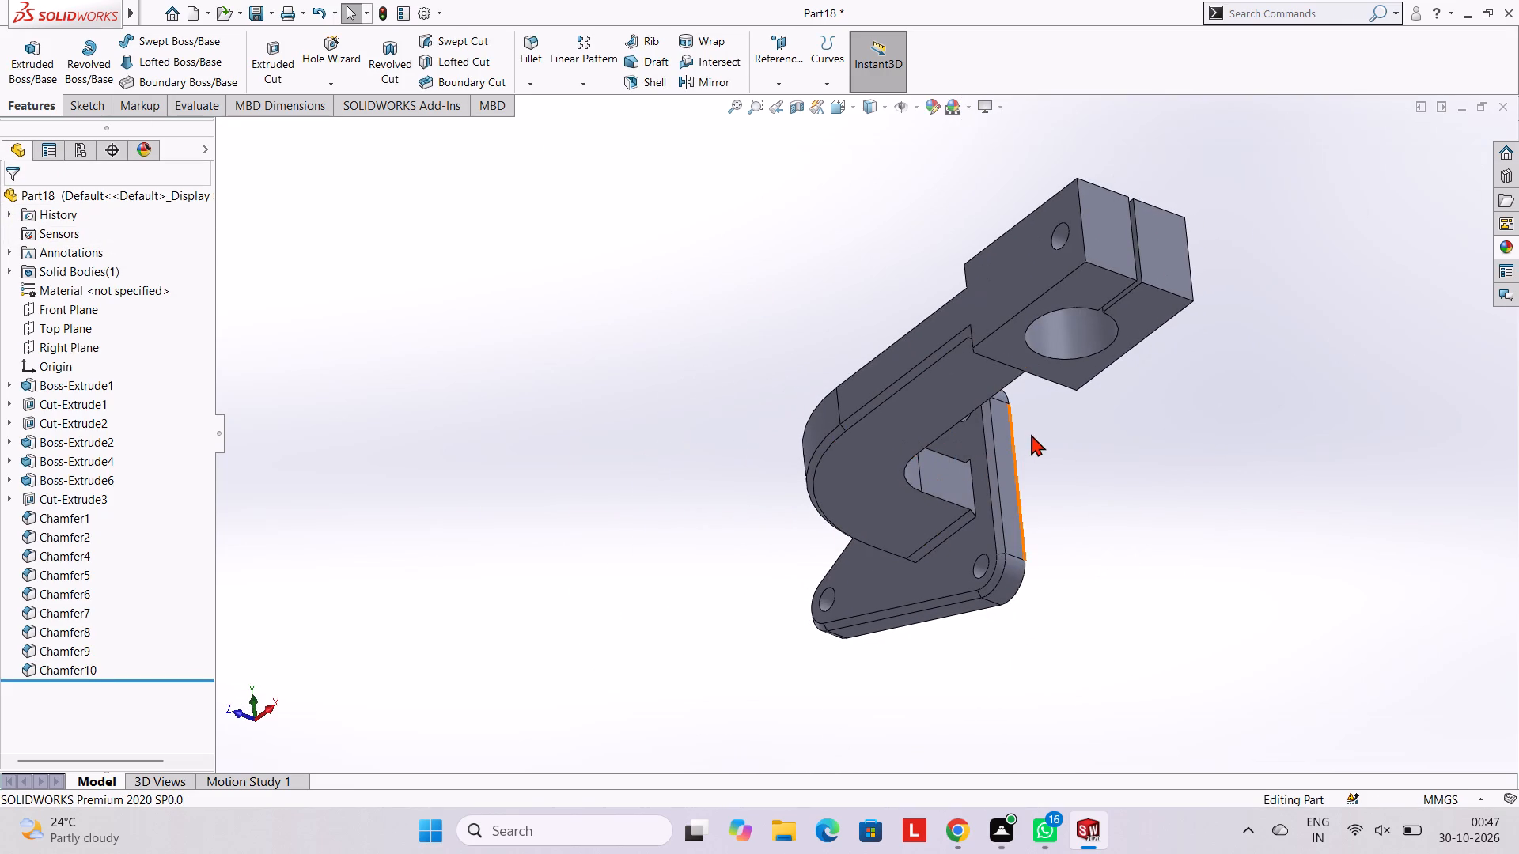
scroll(1038, 433, down, 3)
click(537, 81)
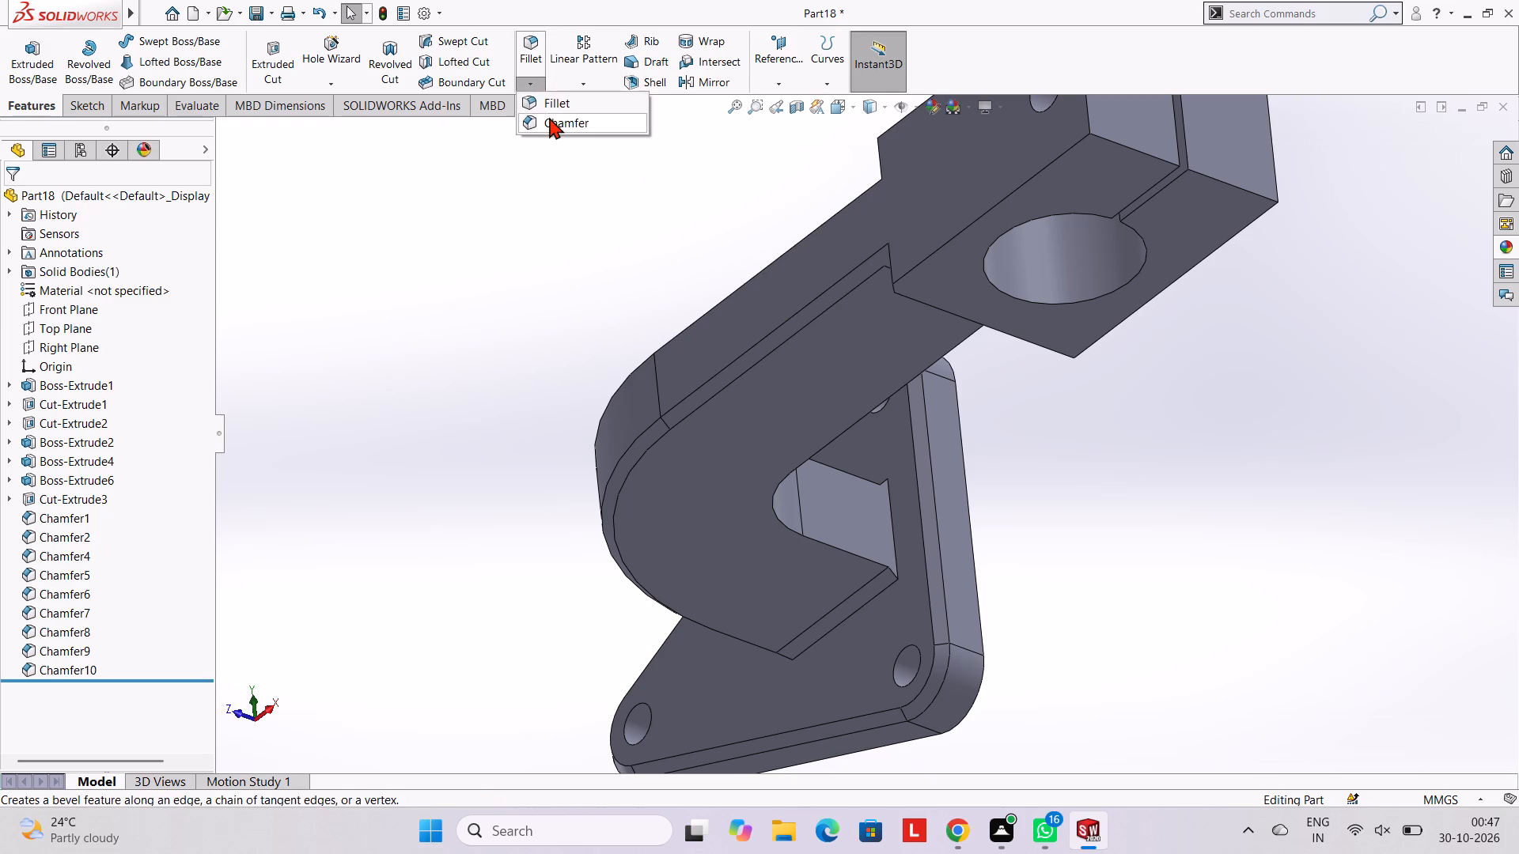
click(550, 119)
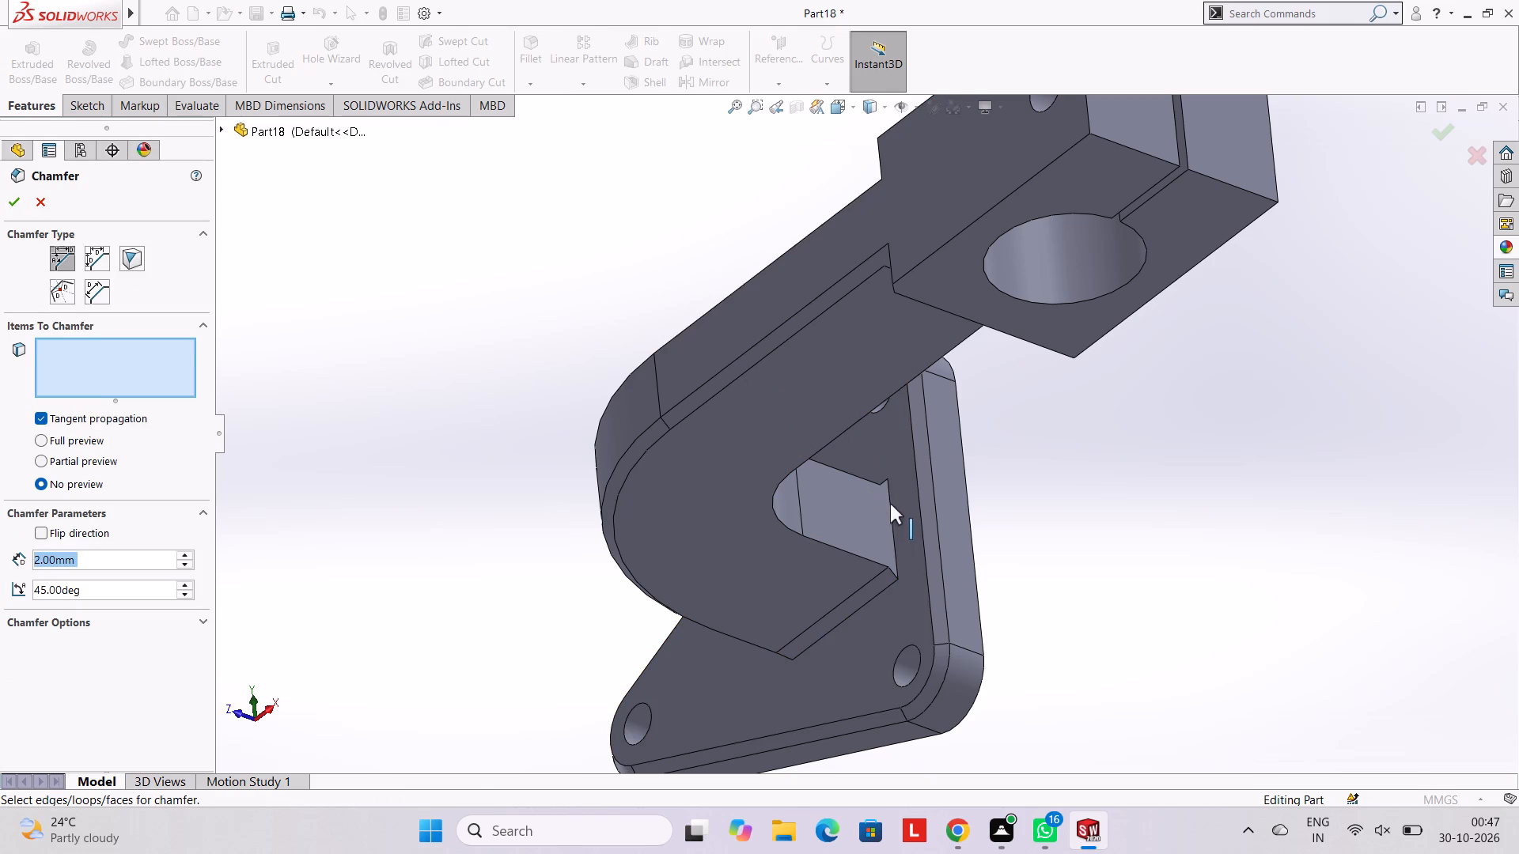
click(889, 520)
click(13, 206)
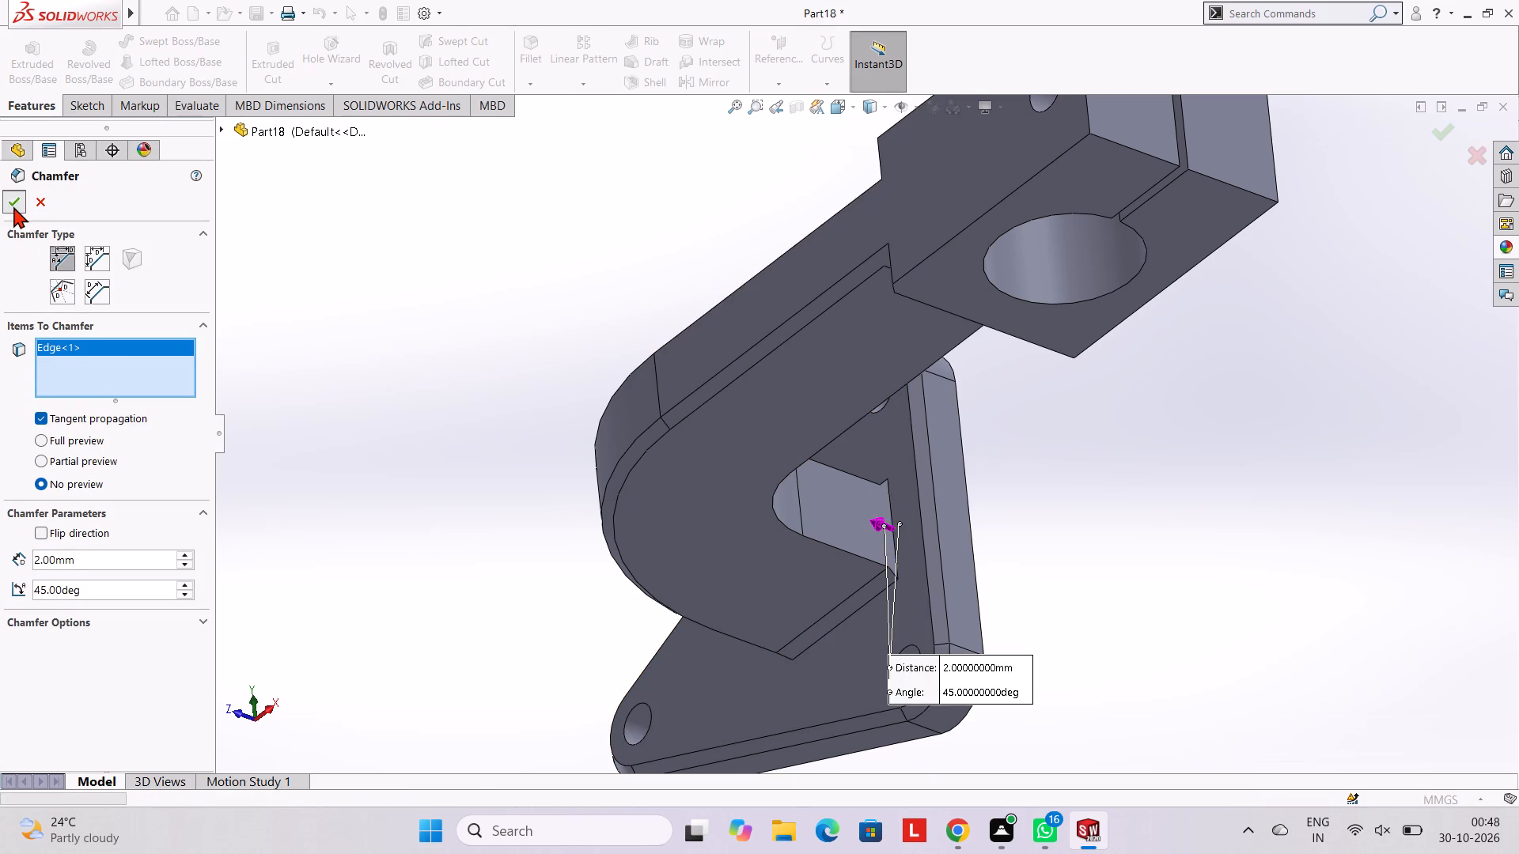
click(453, 302)
Inspect the chamfers around the arm's base, the triangular plate and the clamp block from several angles.
middle_drag(525, 327, 651, 453)
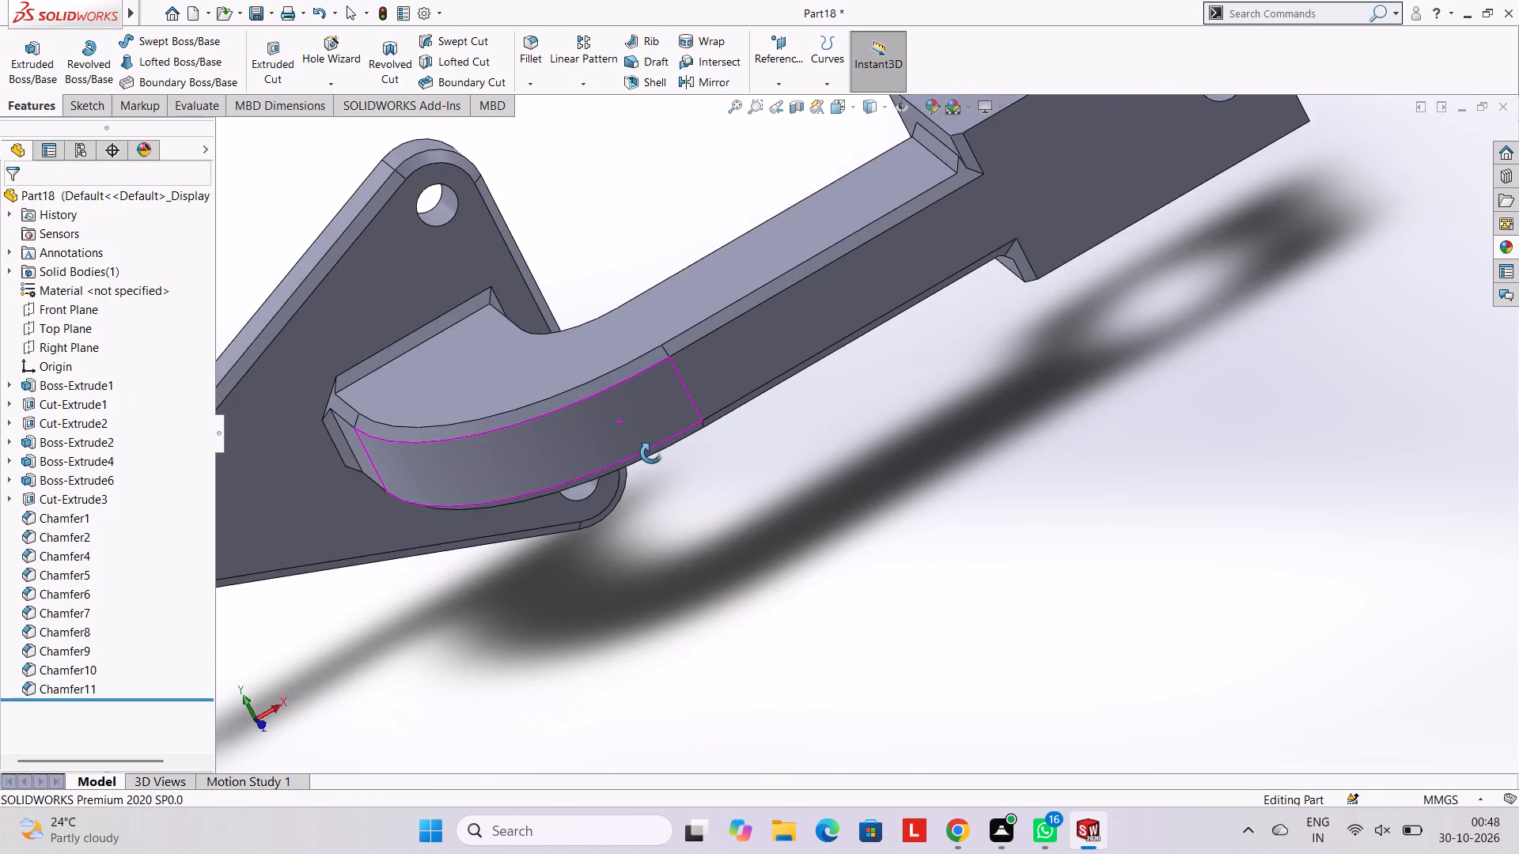
middle_drag(651, 453, 637, 384)
scroll(549, 395, up, 2)
middle_drag(589, 398, 520, 409)
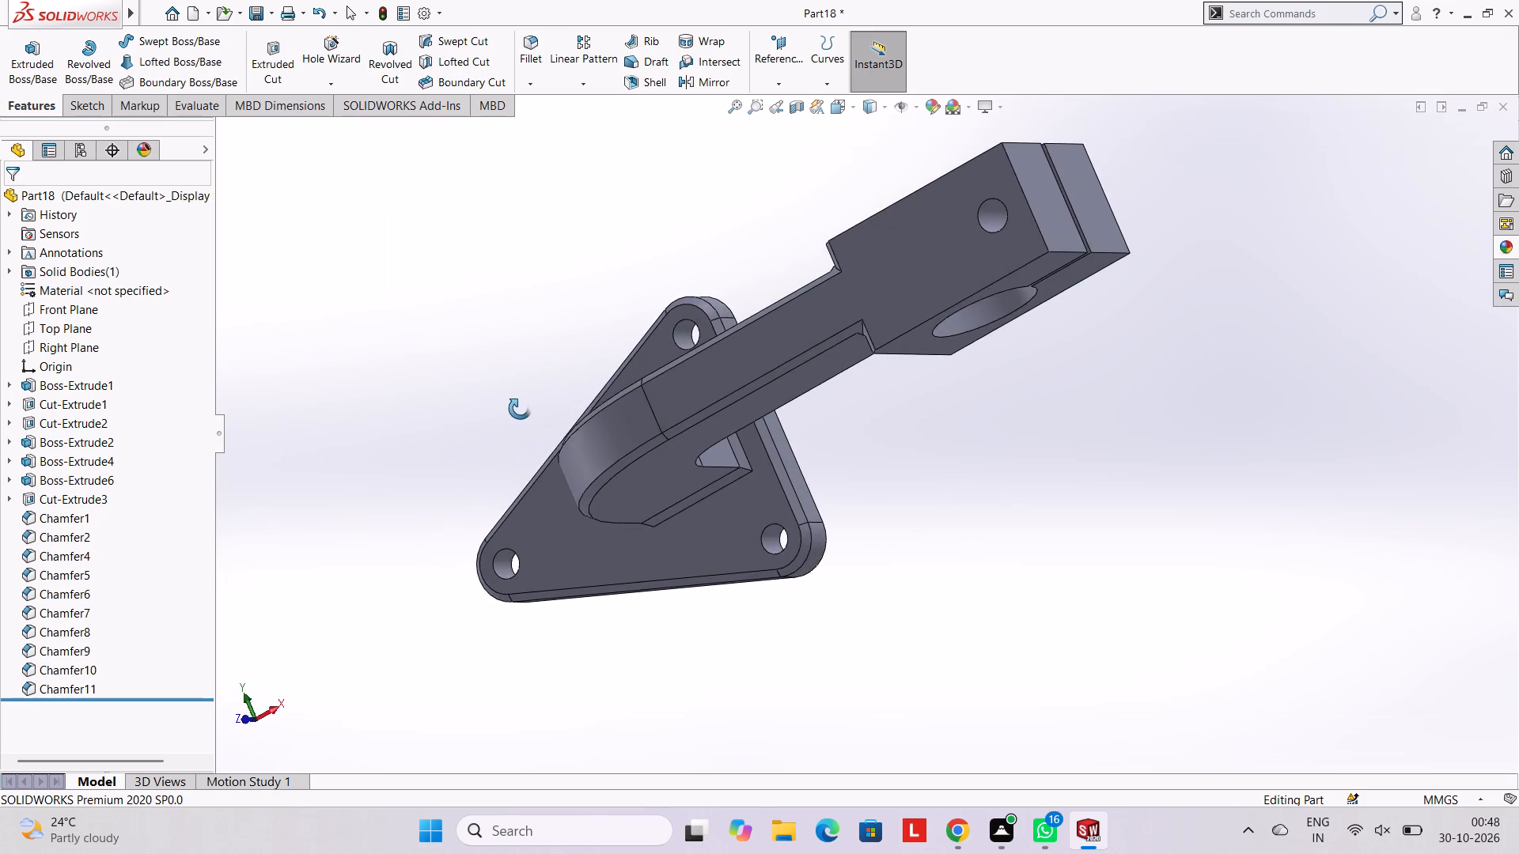
middle_drag(520, 409, 554, 309)
scroll(579, 403, down, 1)
middle_drag(593, 403, 680, 330)
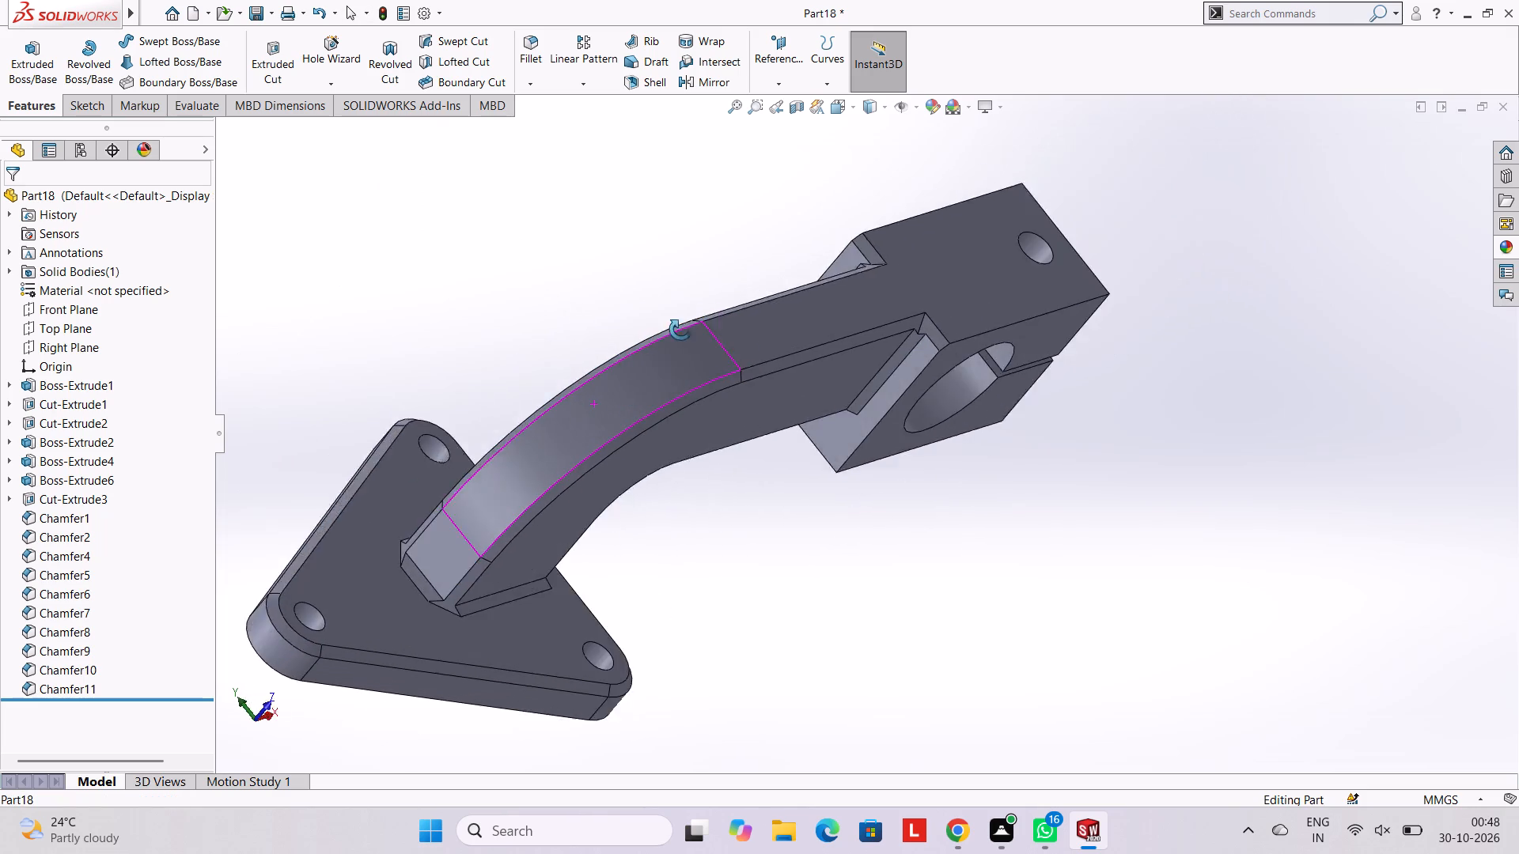
middle_drag(680, 330, 630, 308)
scroll(621, 482, down, 2)
scroll(623, 503, up, 4)
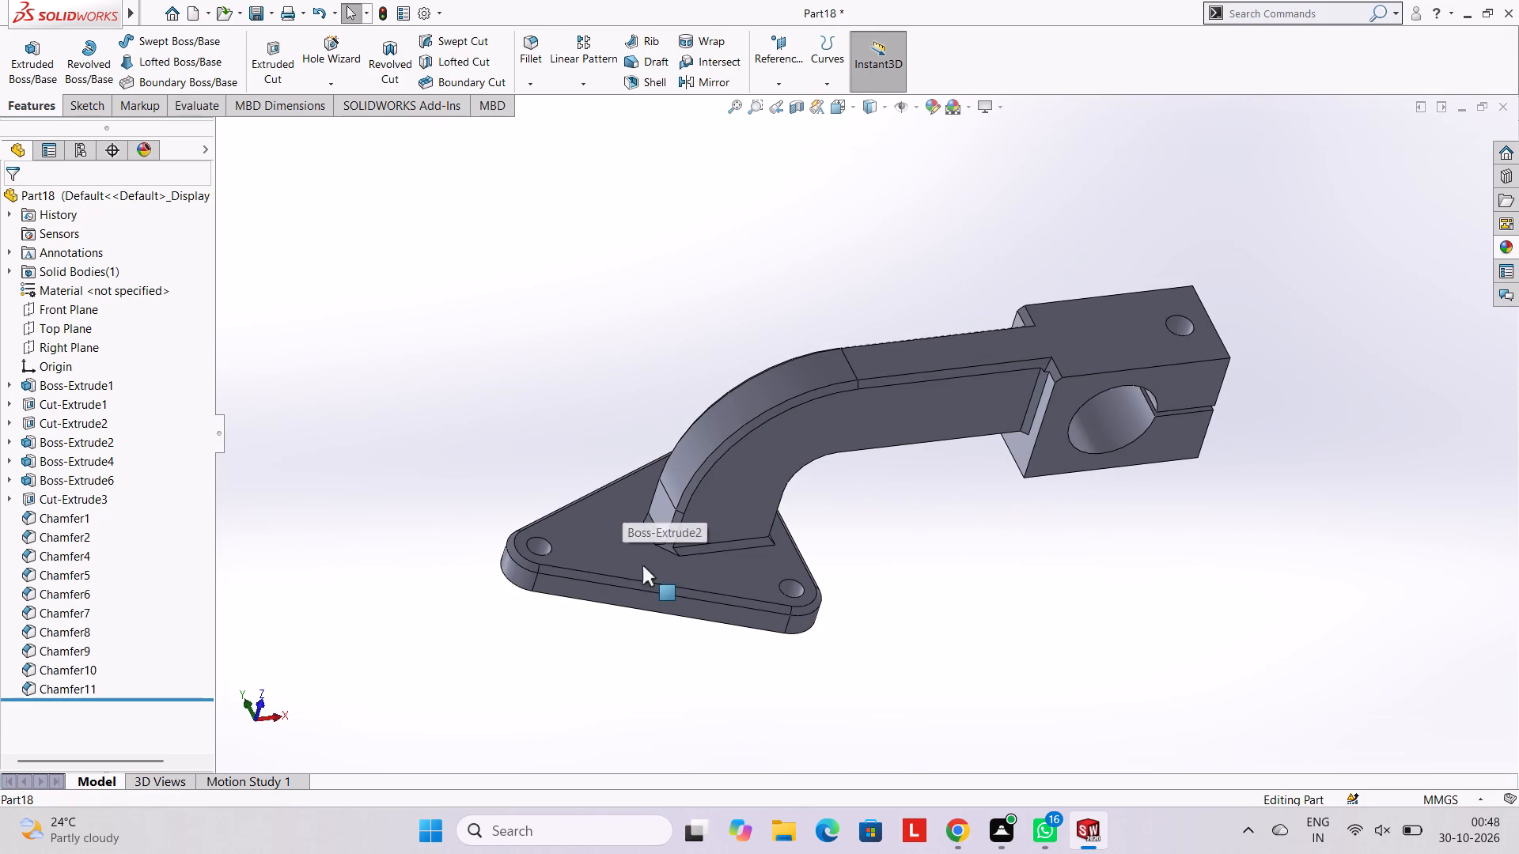
middle_drag(578, 563, 593, 563)
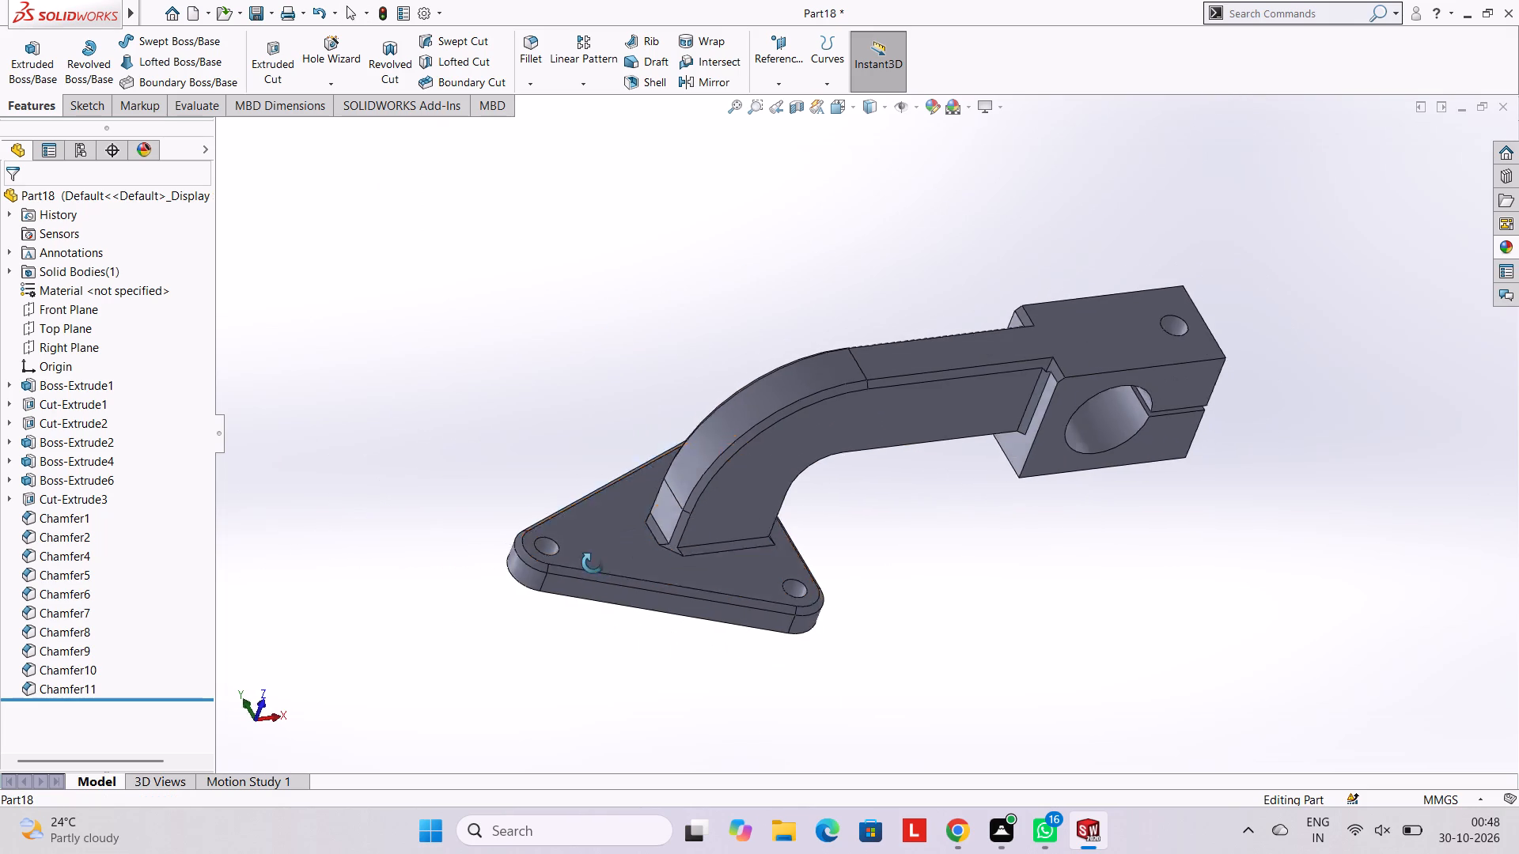
Chamfer the underside edge loop of the triangular plate 2 mm at 45 degrees.
middle_drag(593, 563, 742, 452)
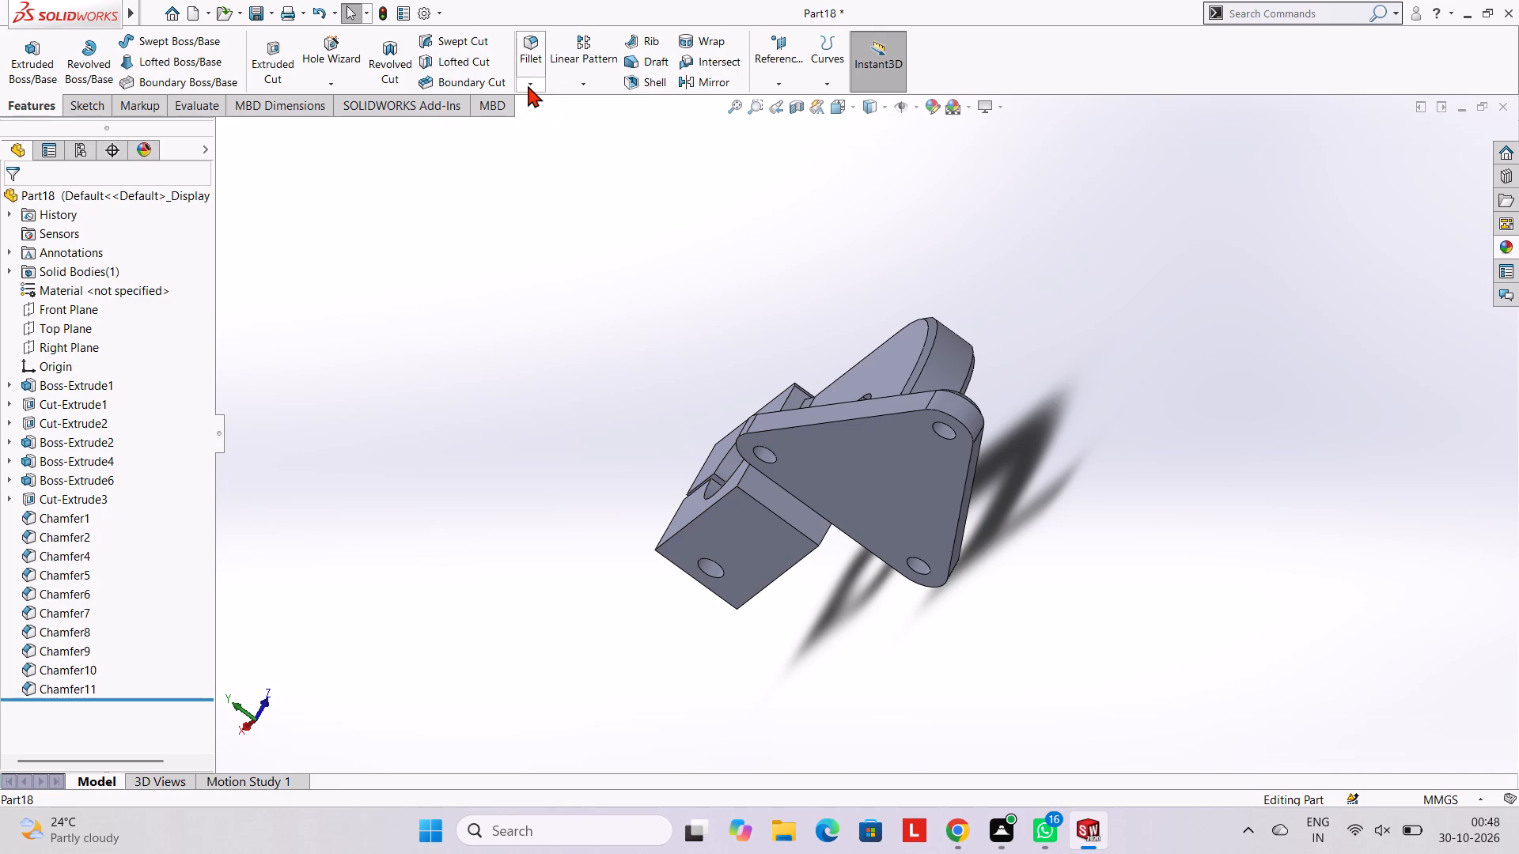
click(528, 85)
click(539, 119)
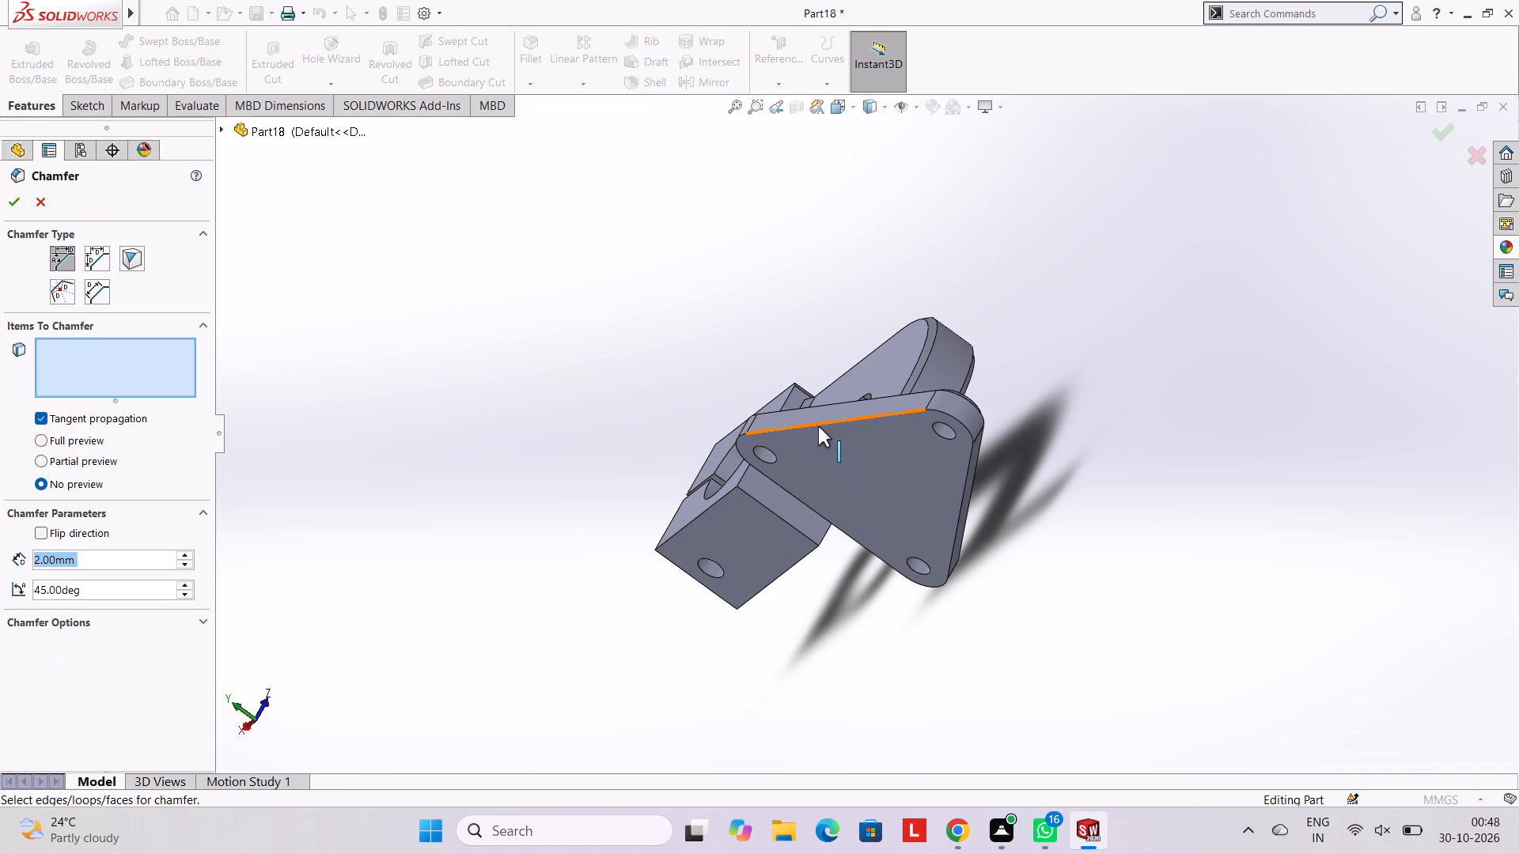
click(816, 425)
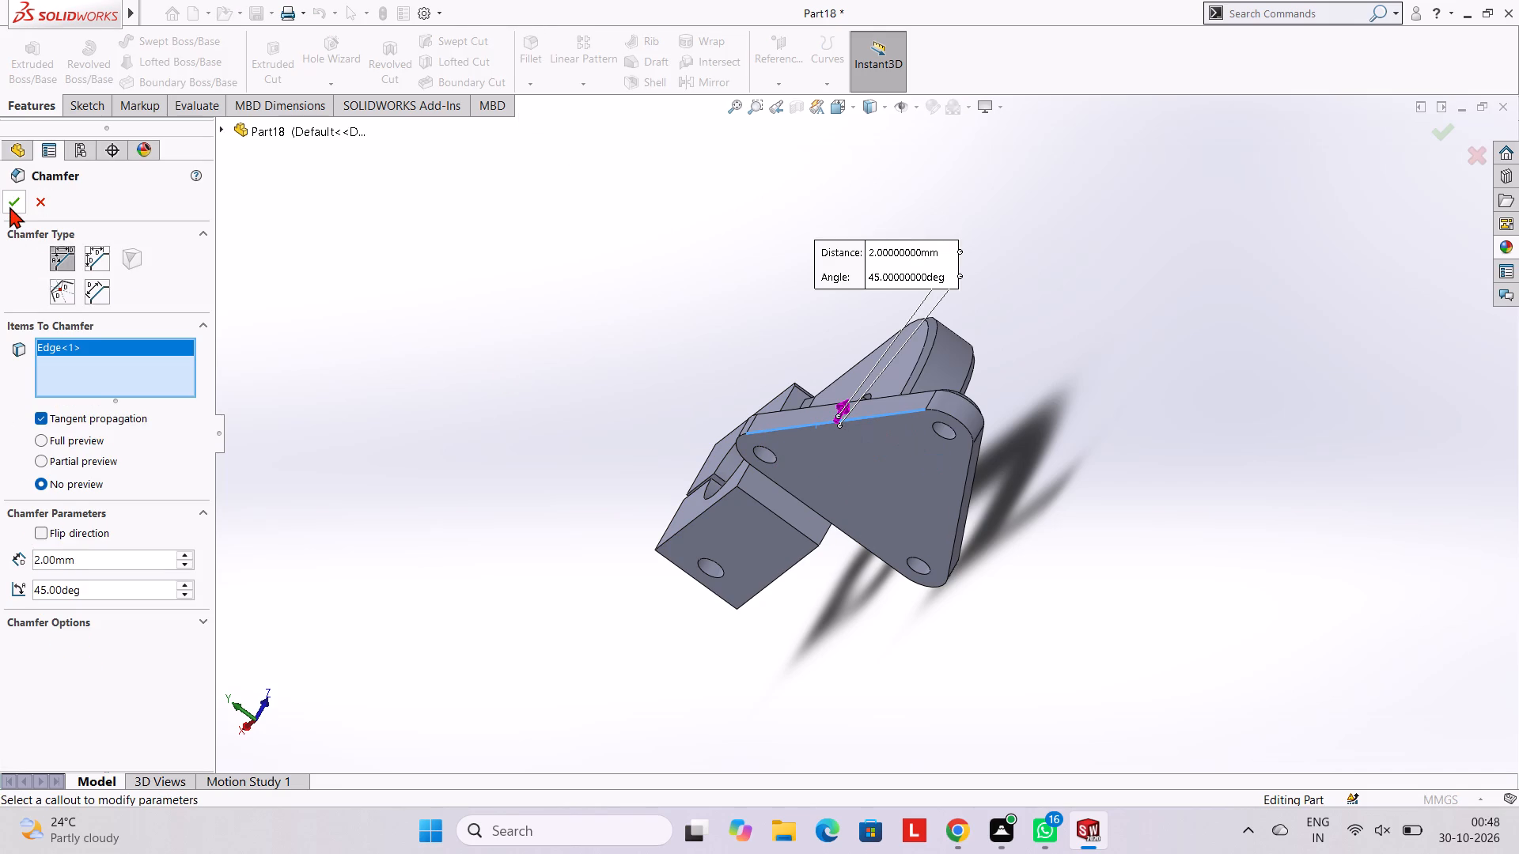
click(9, 206)
click(438, 246)
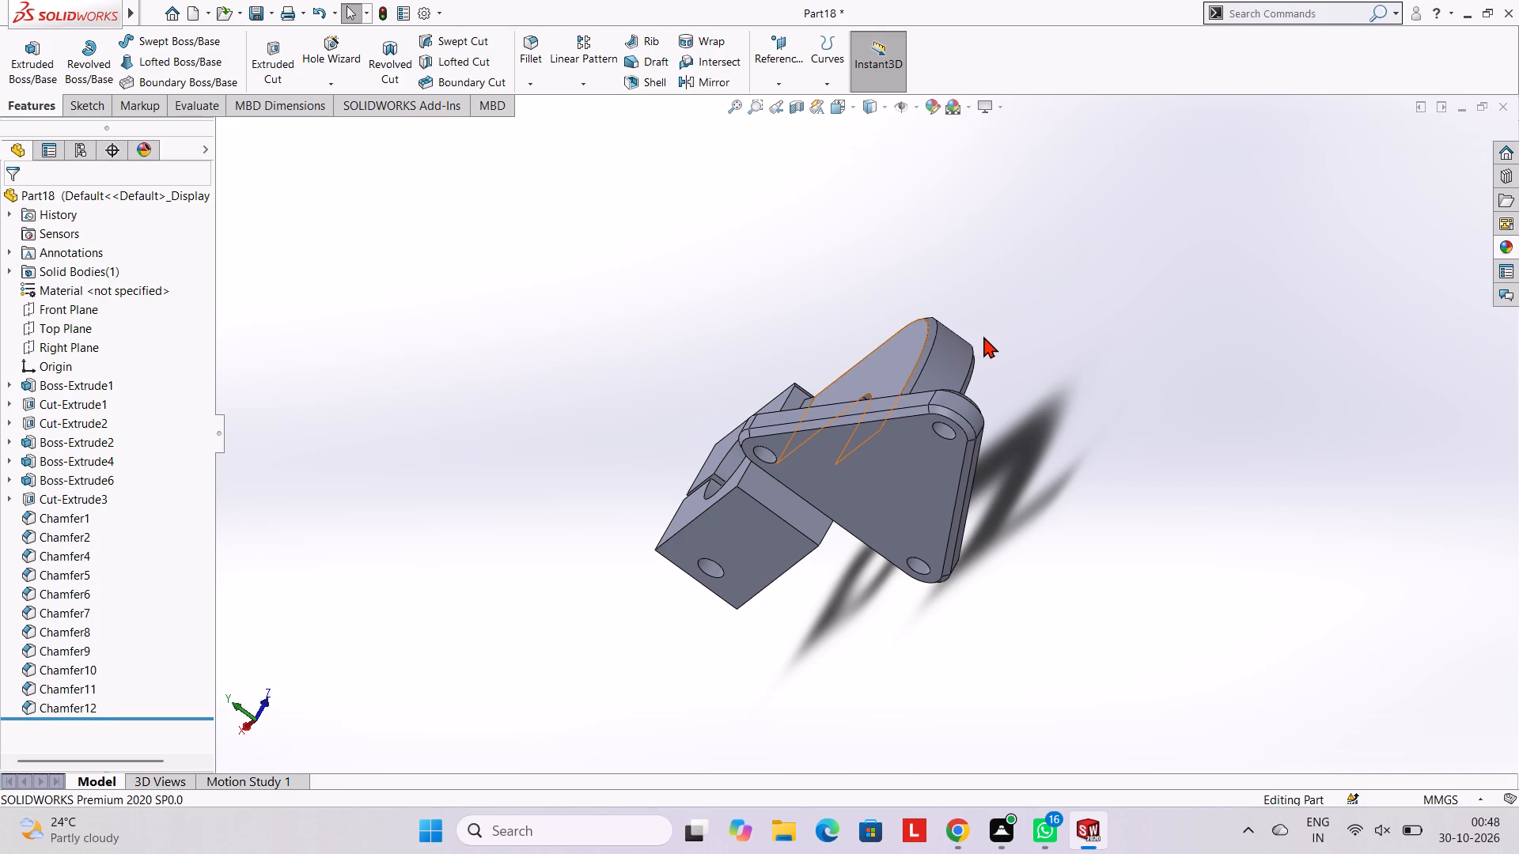
Chamfer the inner bend edge of the arm's front side face 2 mm at 45 degrees, with tangent propagation.
middle_drag(992, 349, 744, 294)
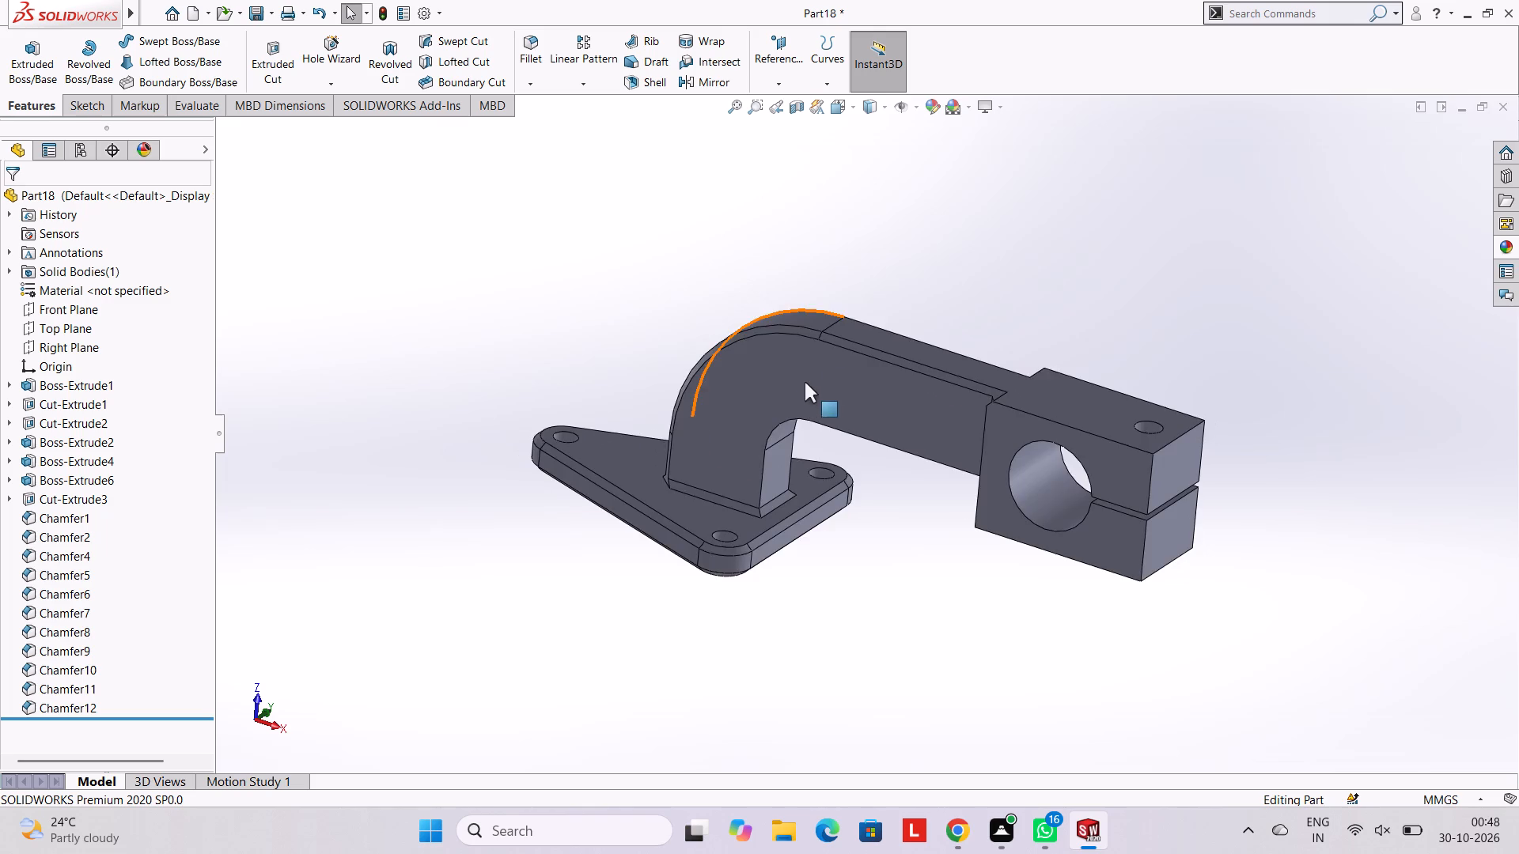
scroll(820, 393, up, 2)
scroll(814, 384, down, 3)
scroll(801, 387, up, 1)
scroll(801, 387, down, 2)
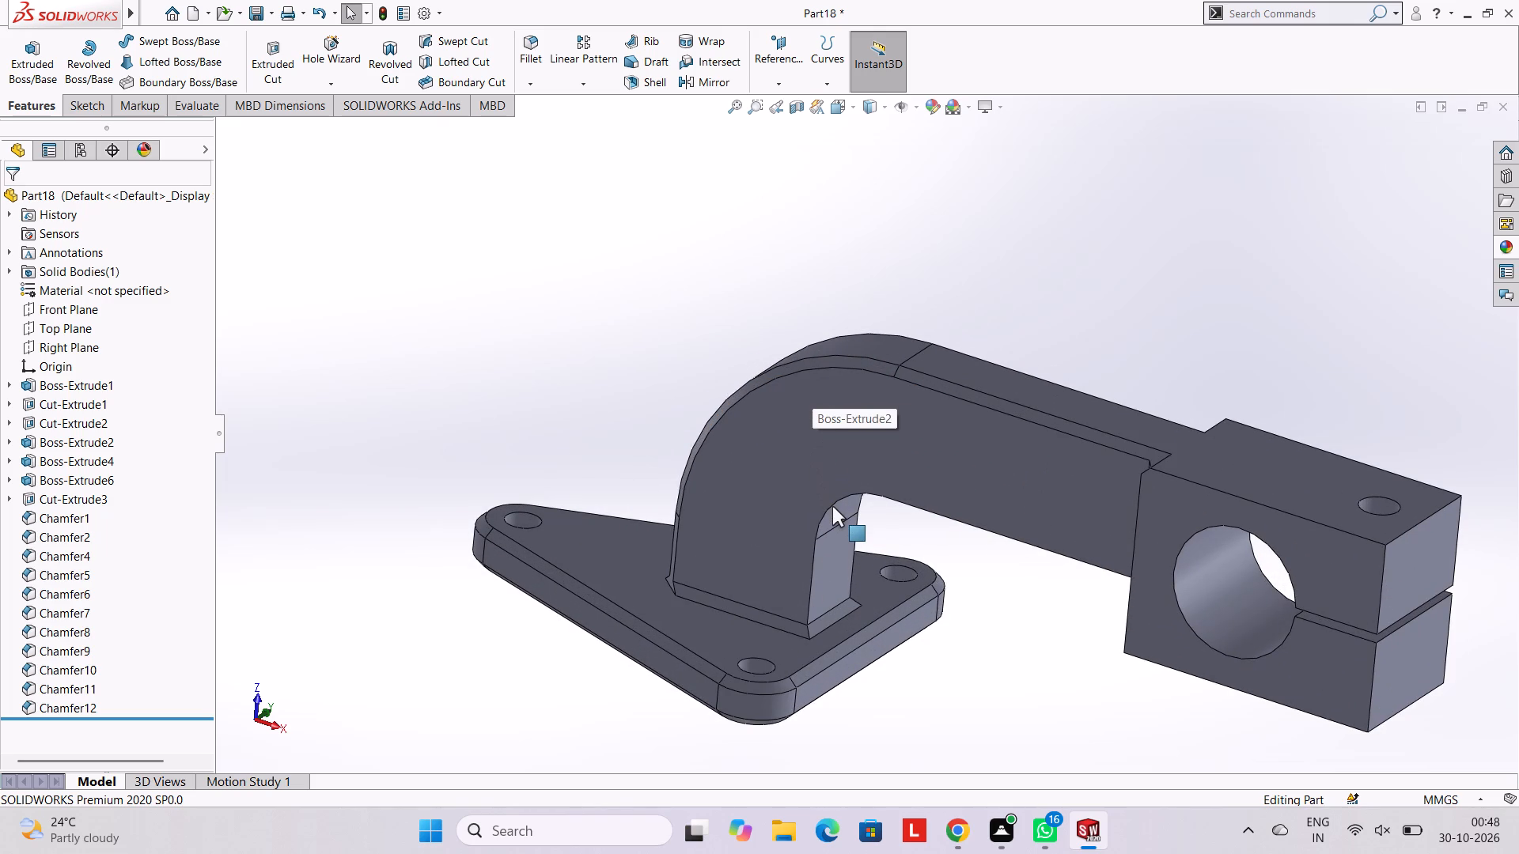
click(530, 85)
click(555, 121)
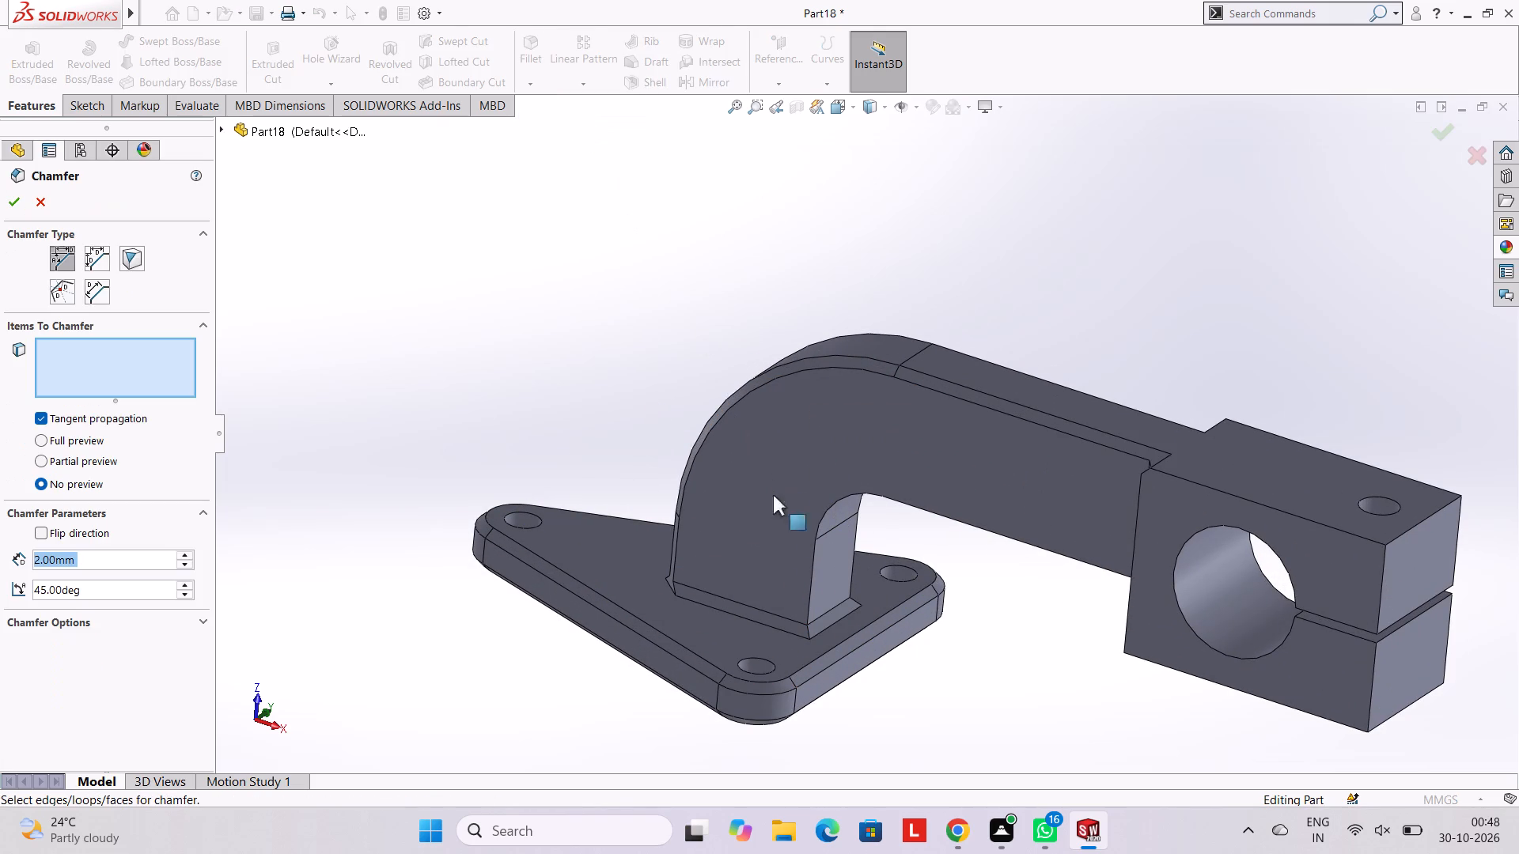
click(815, 554)
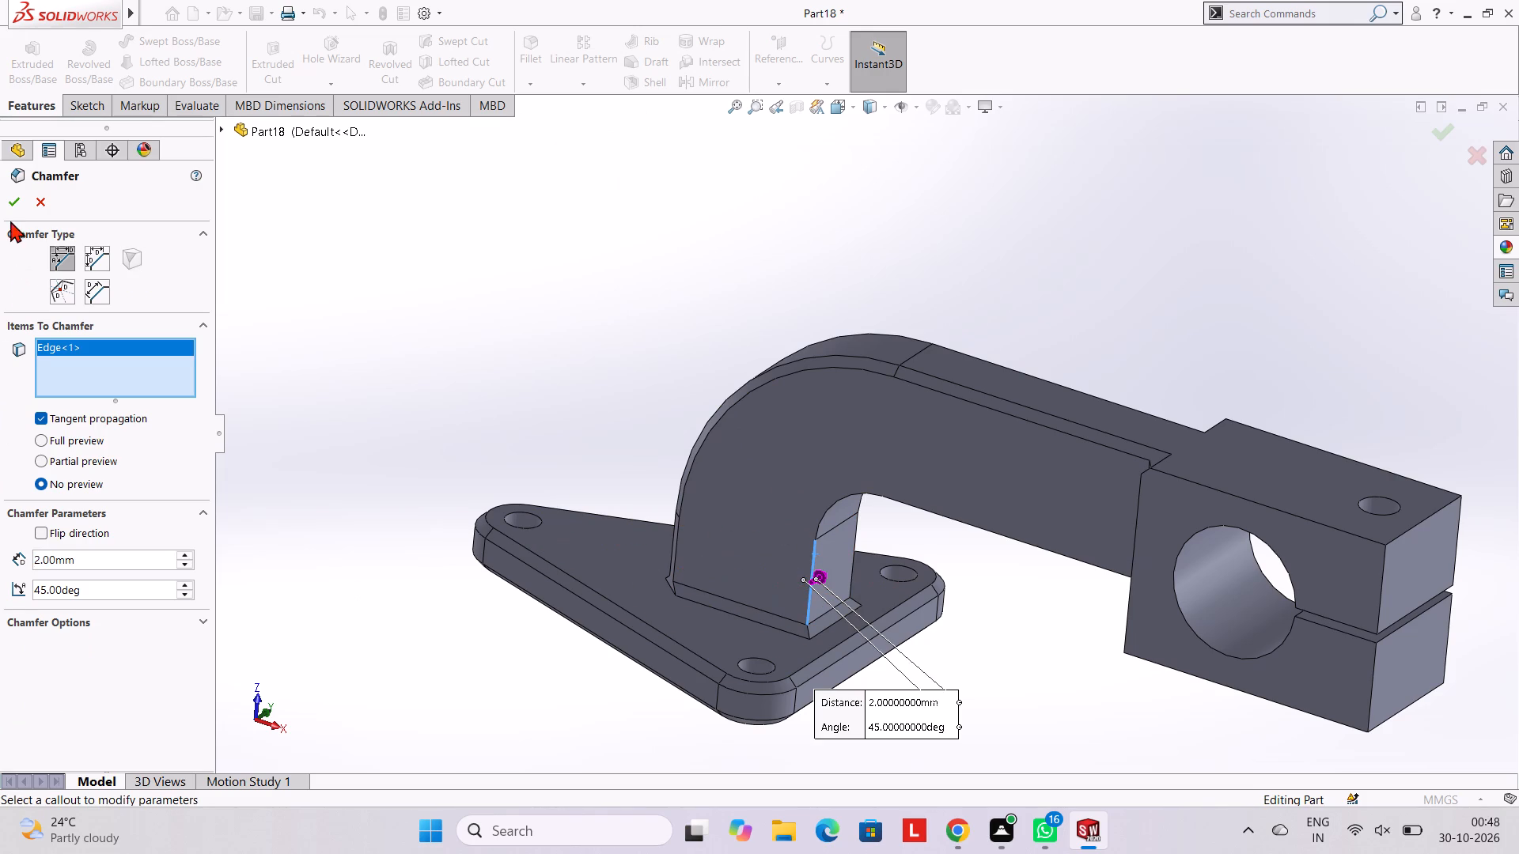
click(10, 201)
click(487, 232)
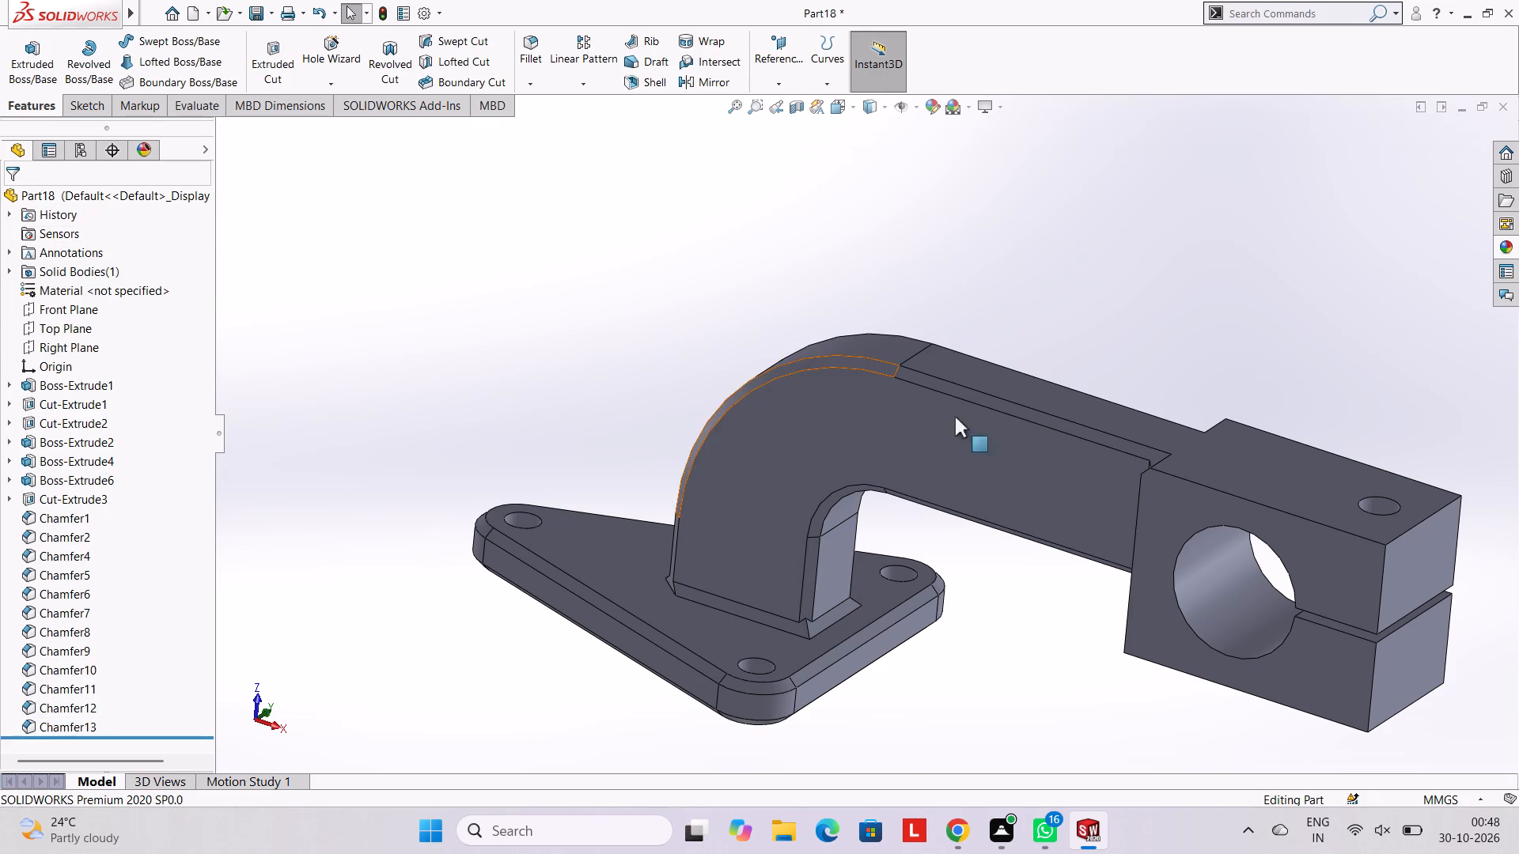
Chamfer the inner bend edge on the arm's opposite side face 2 mm at 45 degrees, with tangent propagation.
middle_drag(1002, 418, 824, 402)
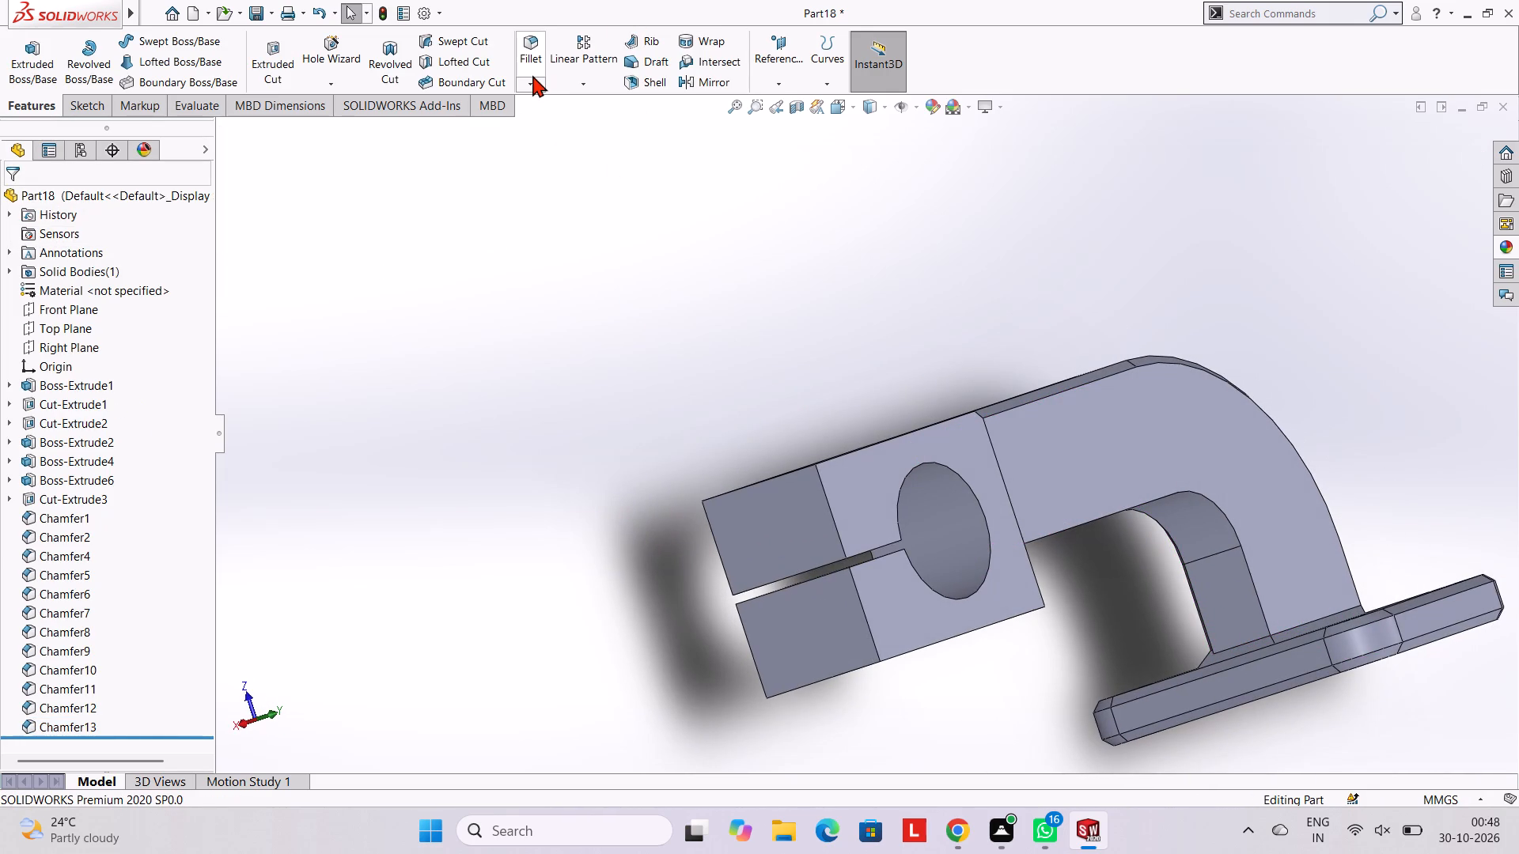
click(532, 80)
click(541, 115)
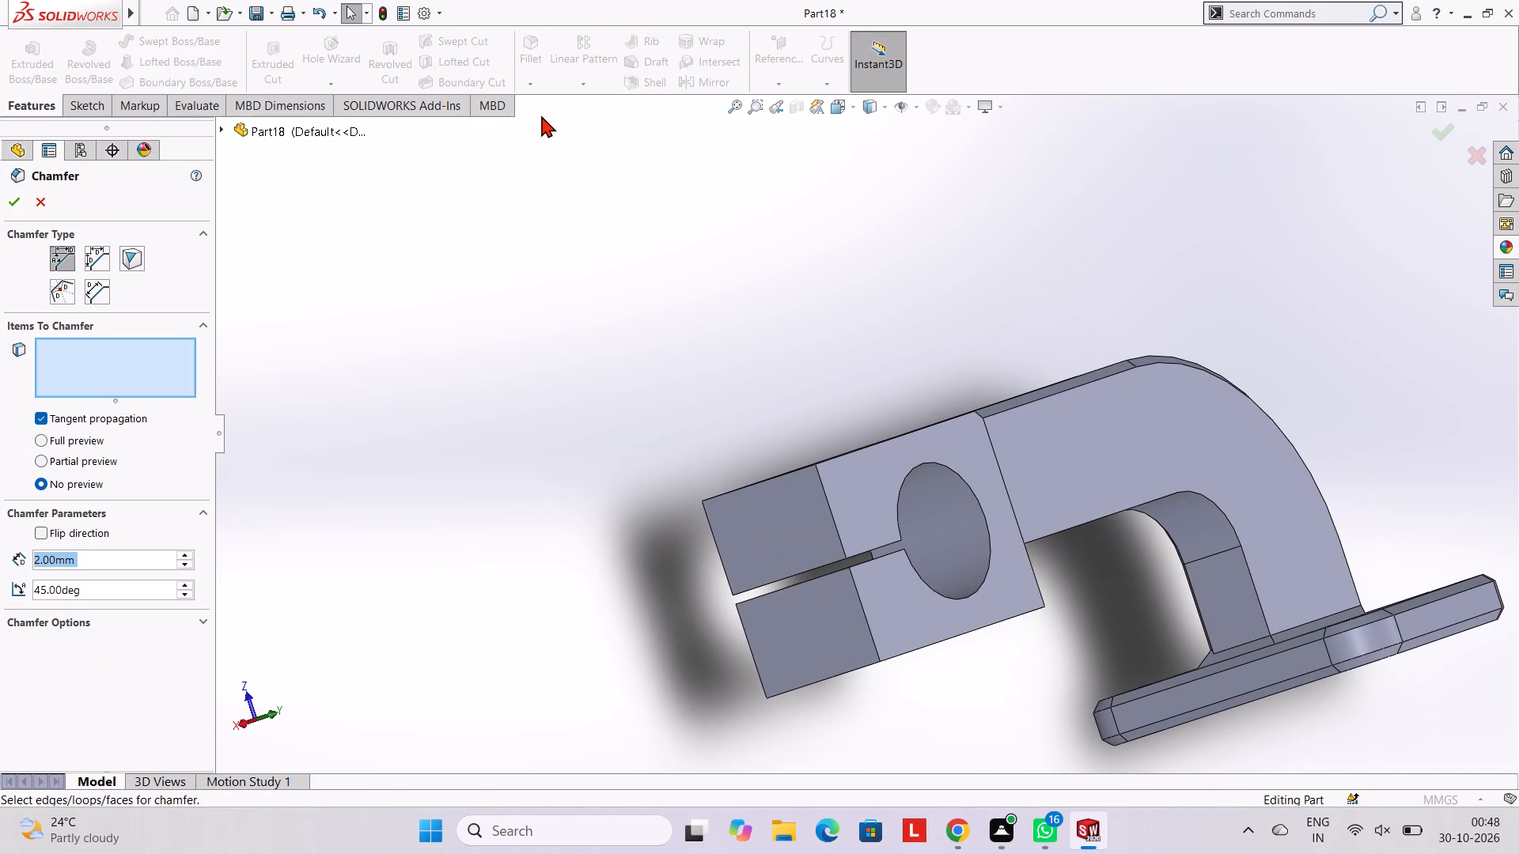
click(1251, 574)
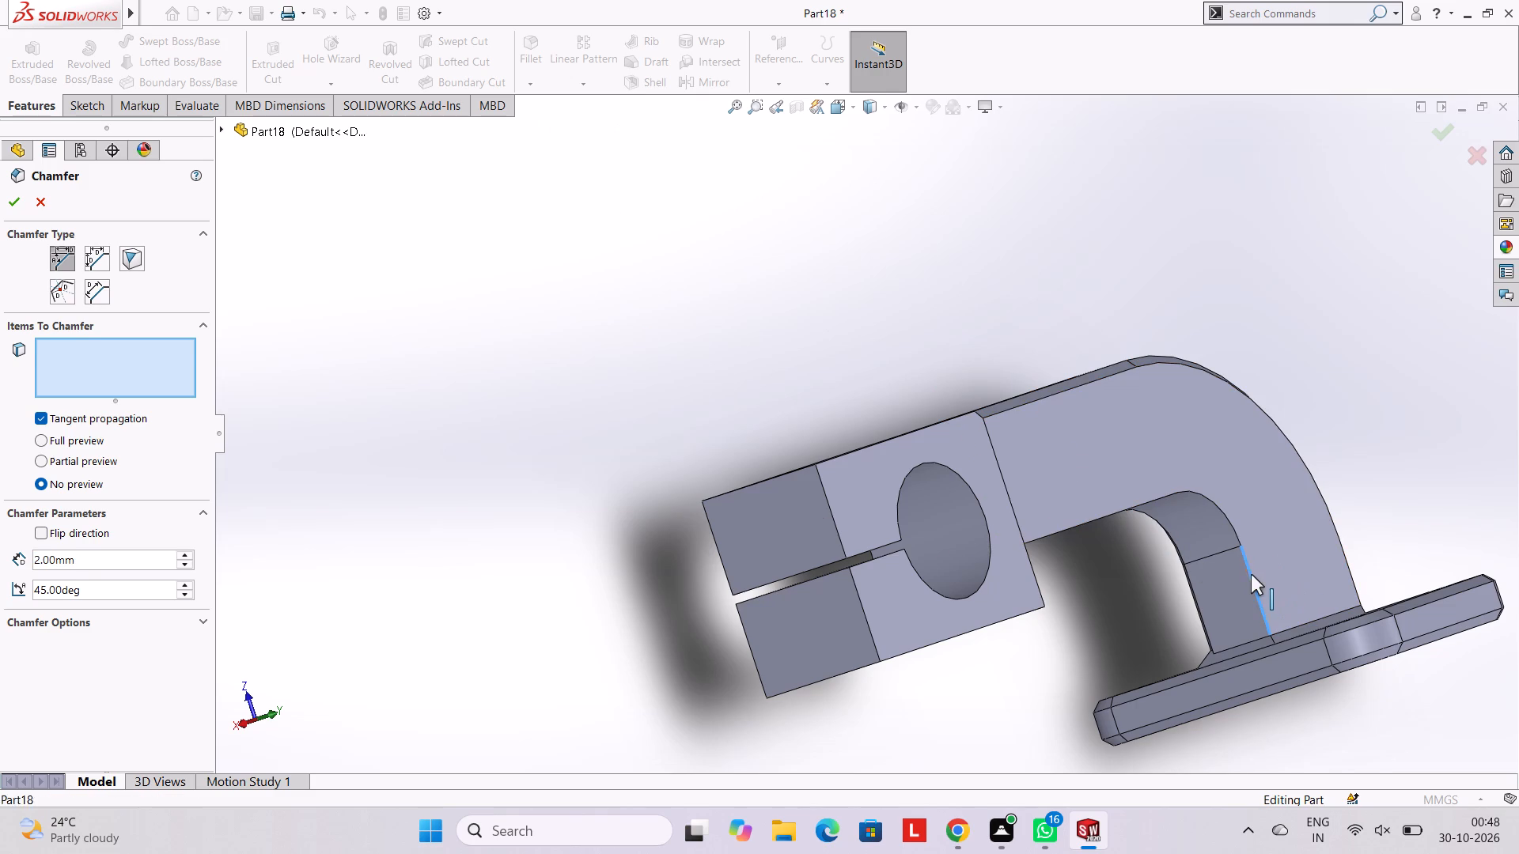
click(14, 198)
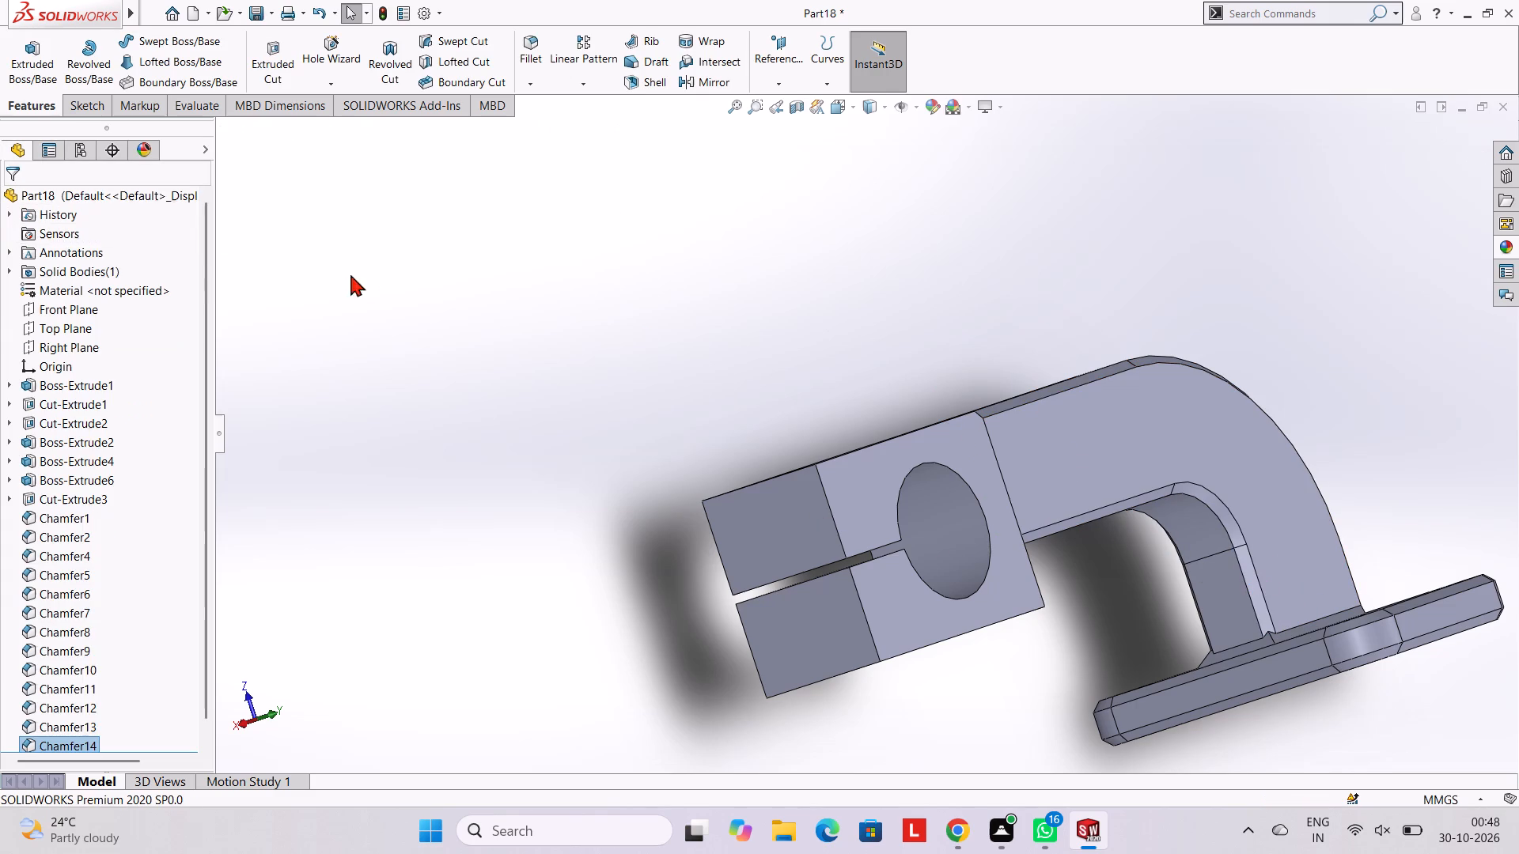
click(473, 270)
Inspect the arm's inner edge chamfers, the triangular plate and the clamp block from several angles and distances.
middle_drag(731, 421, 733, 422)
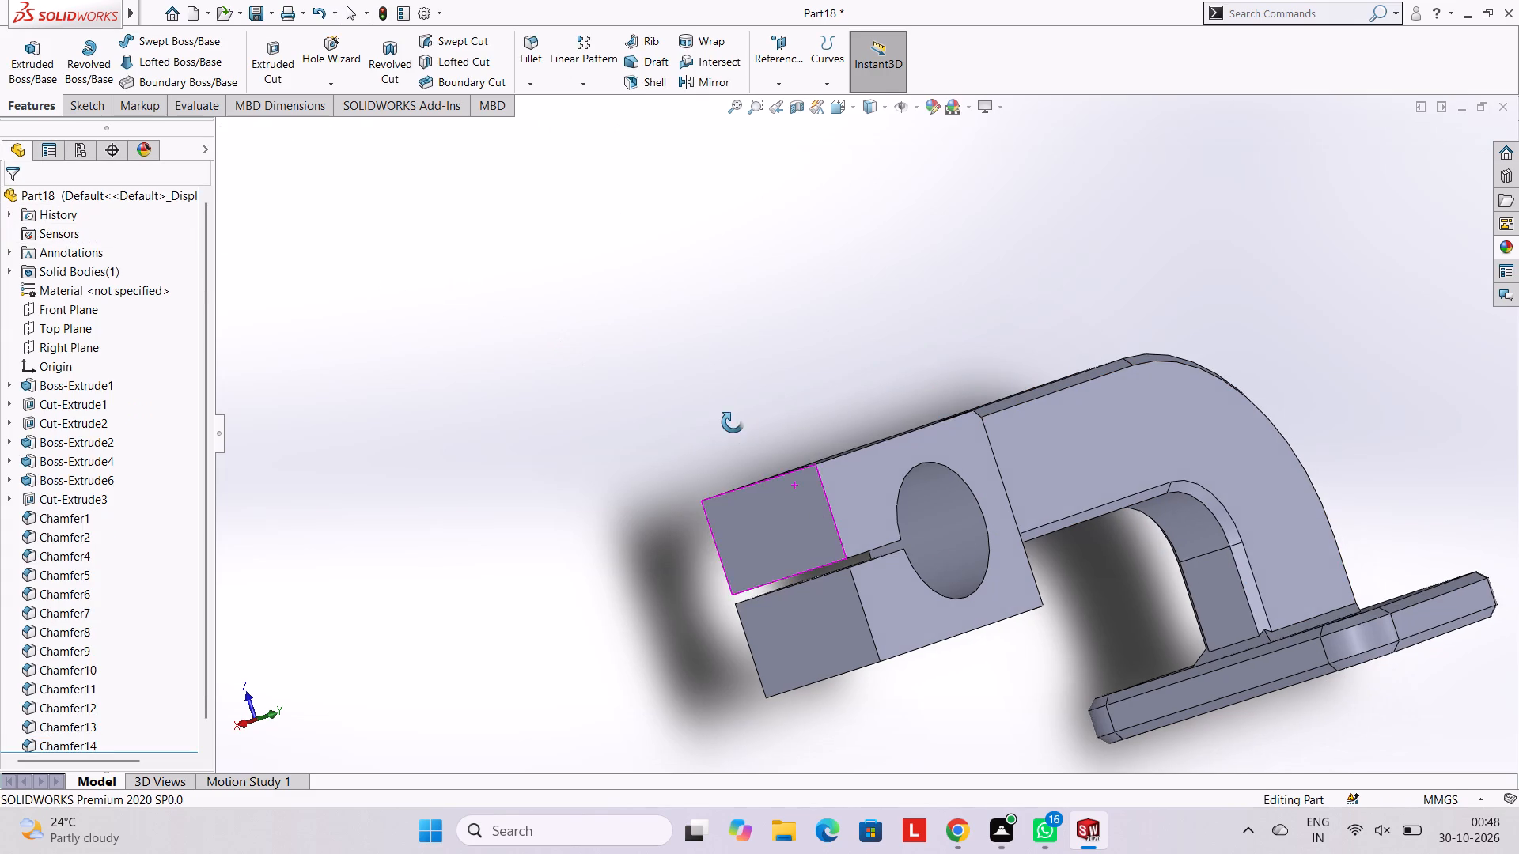
middle_drag(733, 422, 758, 429)
middle_drag(761, 427, 796, 347)
middle_drag(828, 363, 918, 400)
scroll(470, 479, up, 1)
middle_drag(474, 478, 502, 475)
scroll(450, 474, down, 3)
scroll(460, 480, up, 4)
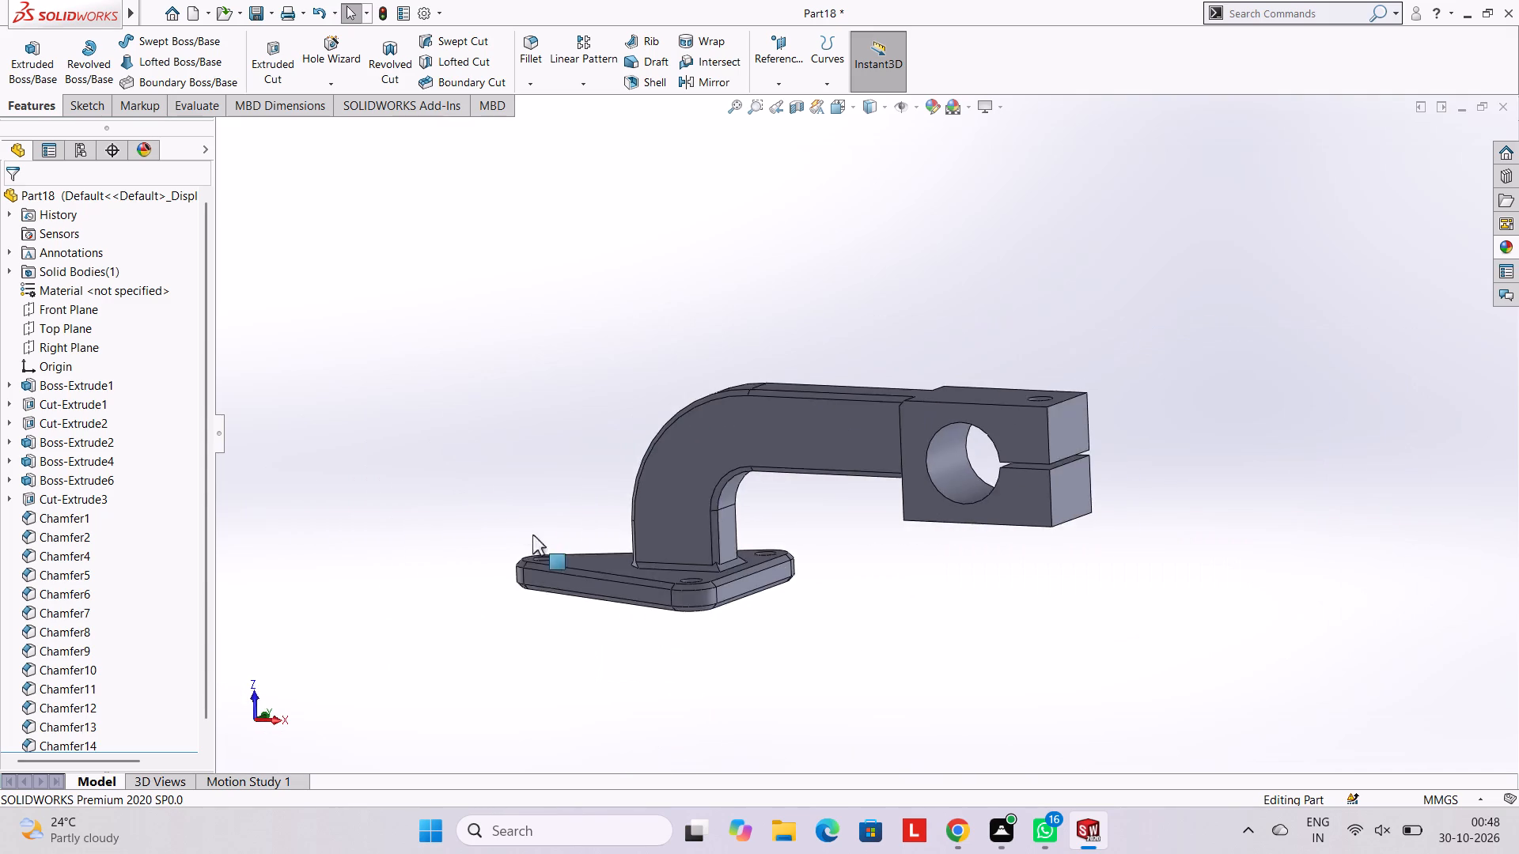
scroll(532, 535, up, 2)
middle_drag(699, 465, 716, 518)
scroll(649, 493, down, 4)
scroll(960, 543, up, 1)
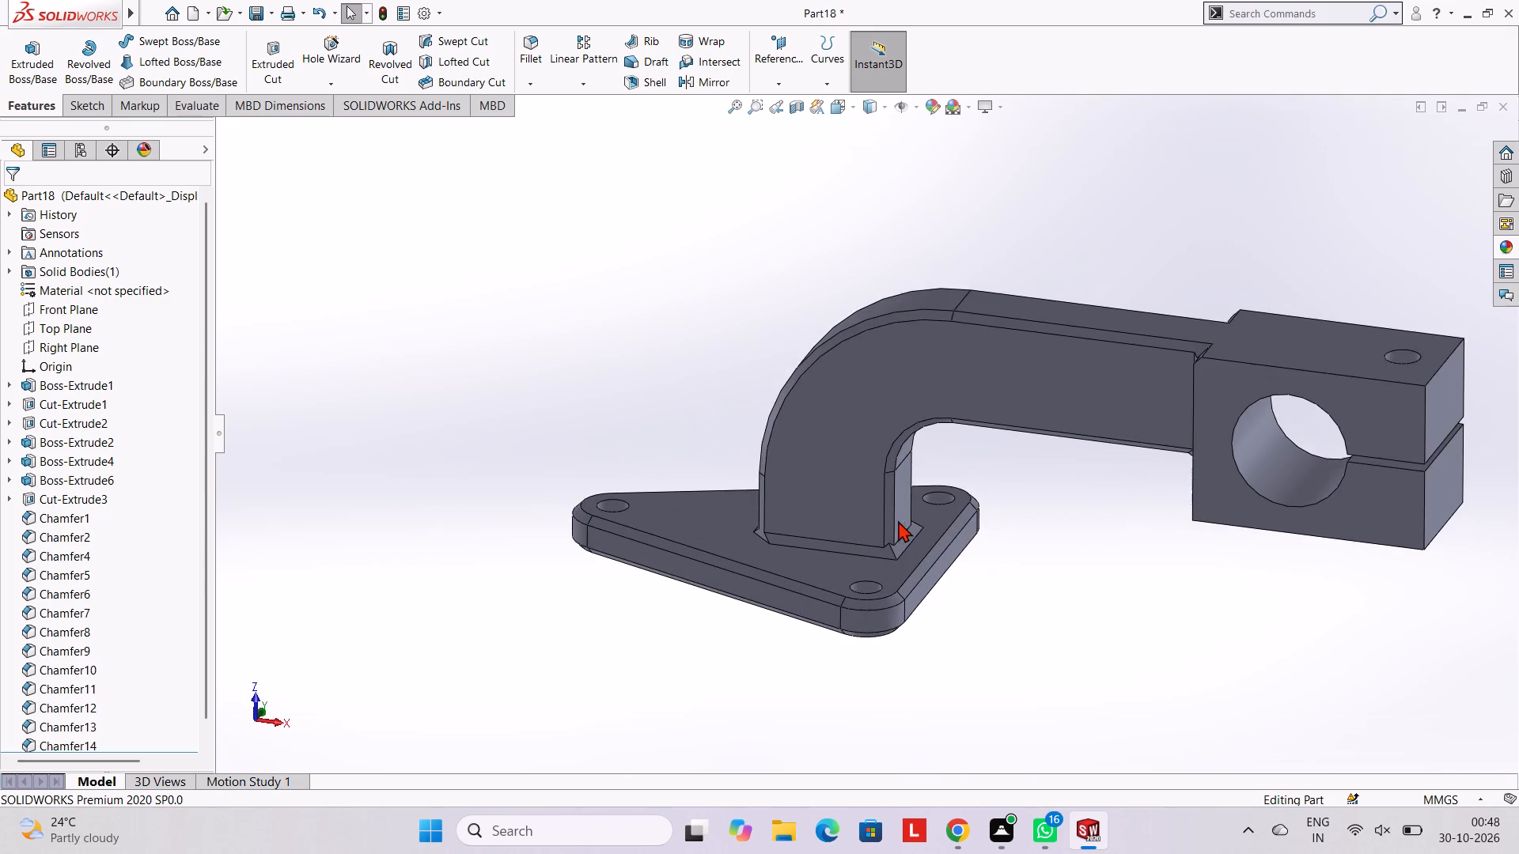
scroll(898, 520, up, 3)
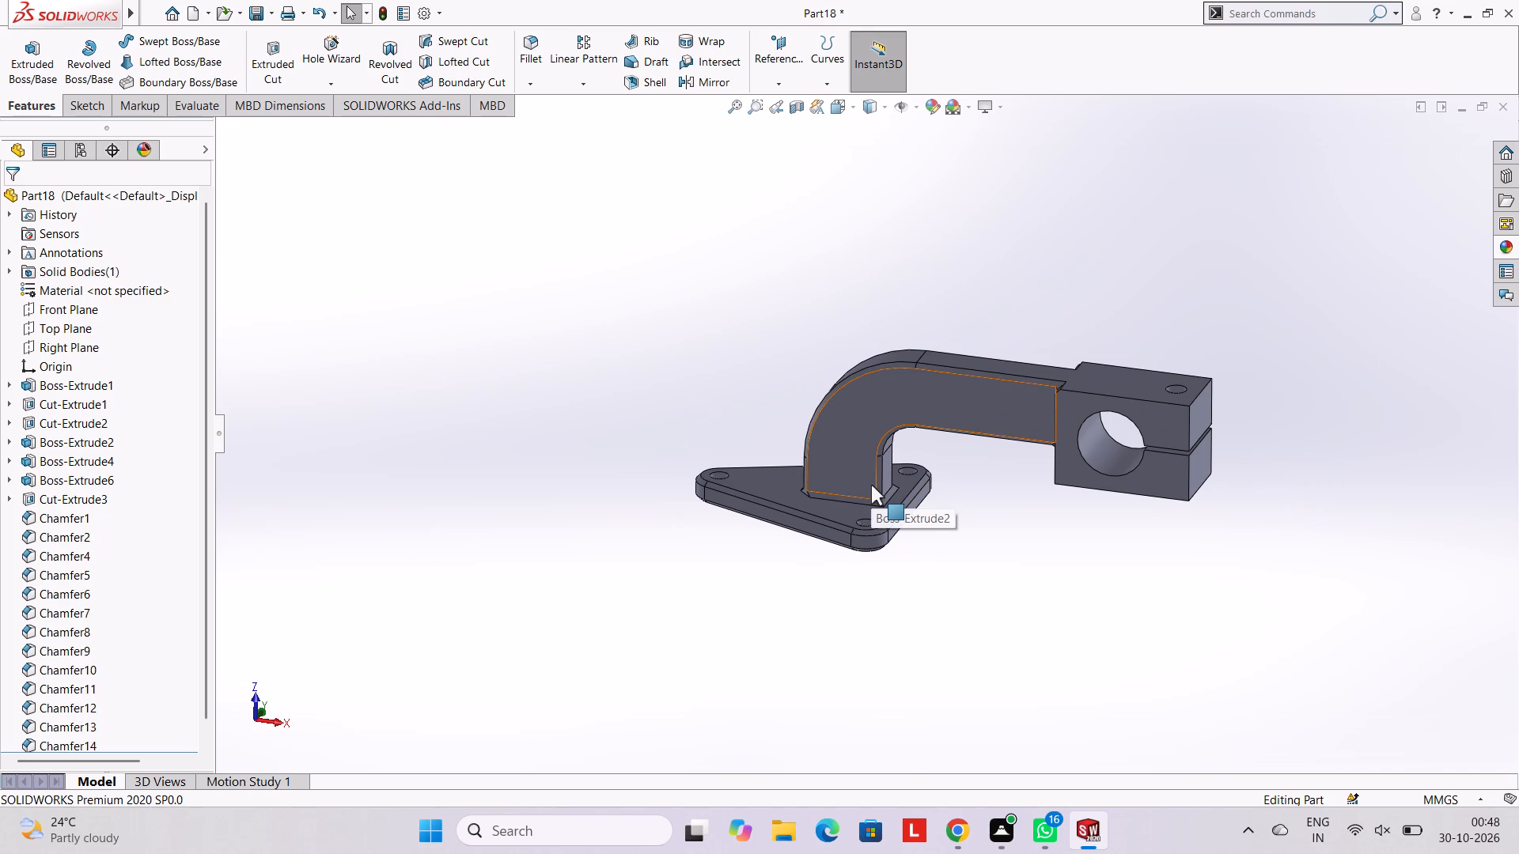
scroll(871, 485, up, 3)
scroll(933, 527, down, 4)
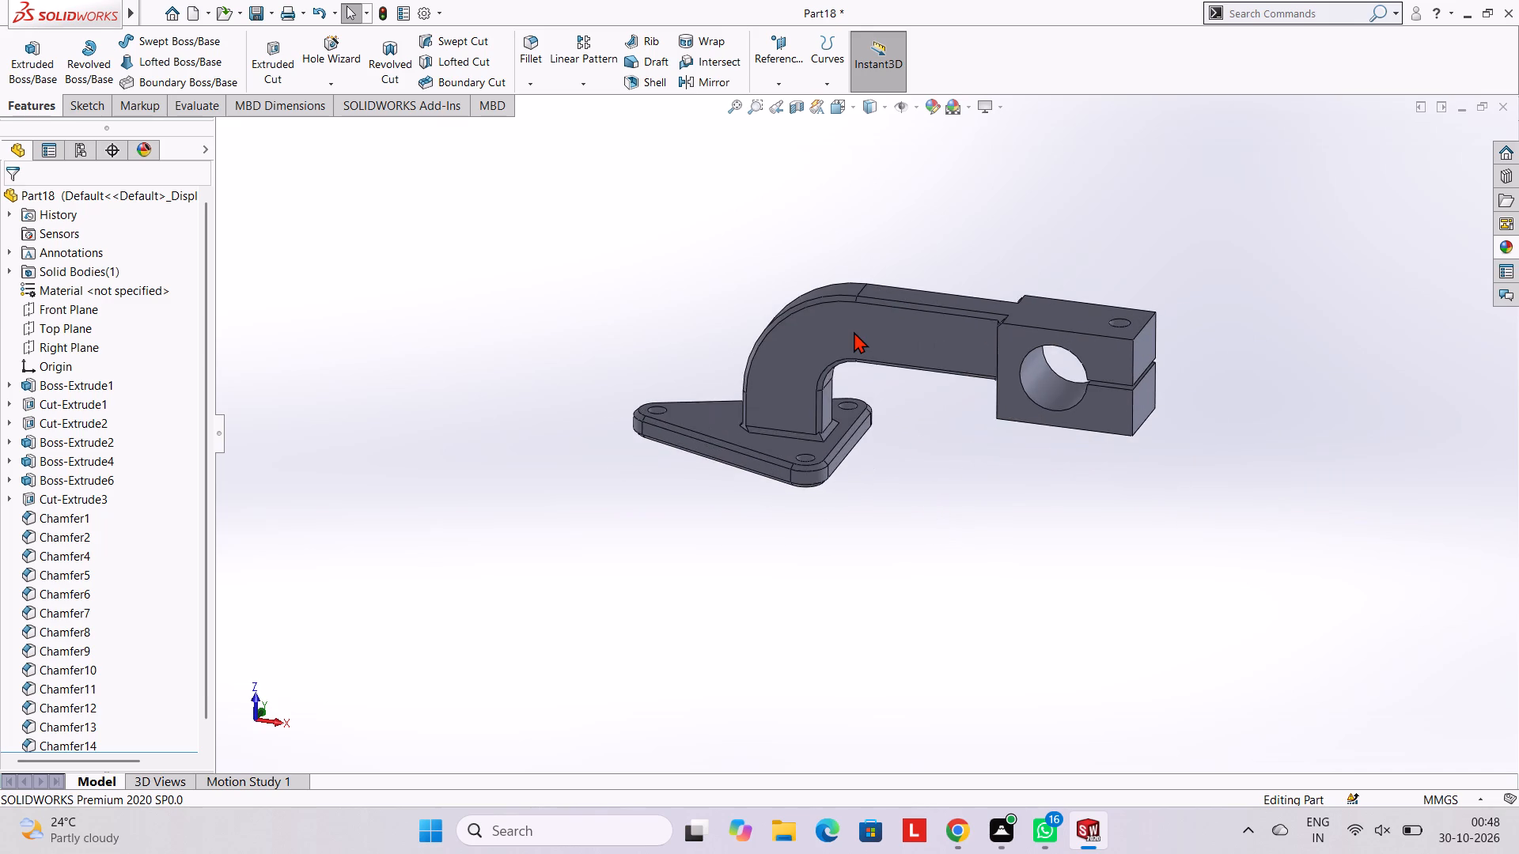
scroll(854, 331, down, 4)
scroll(854, 362, up, 2)
scroll(854, 362, down, 2)
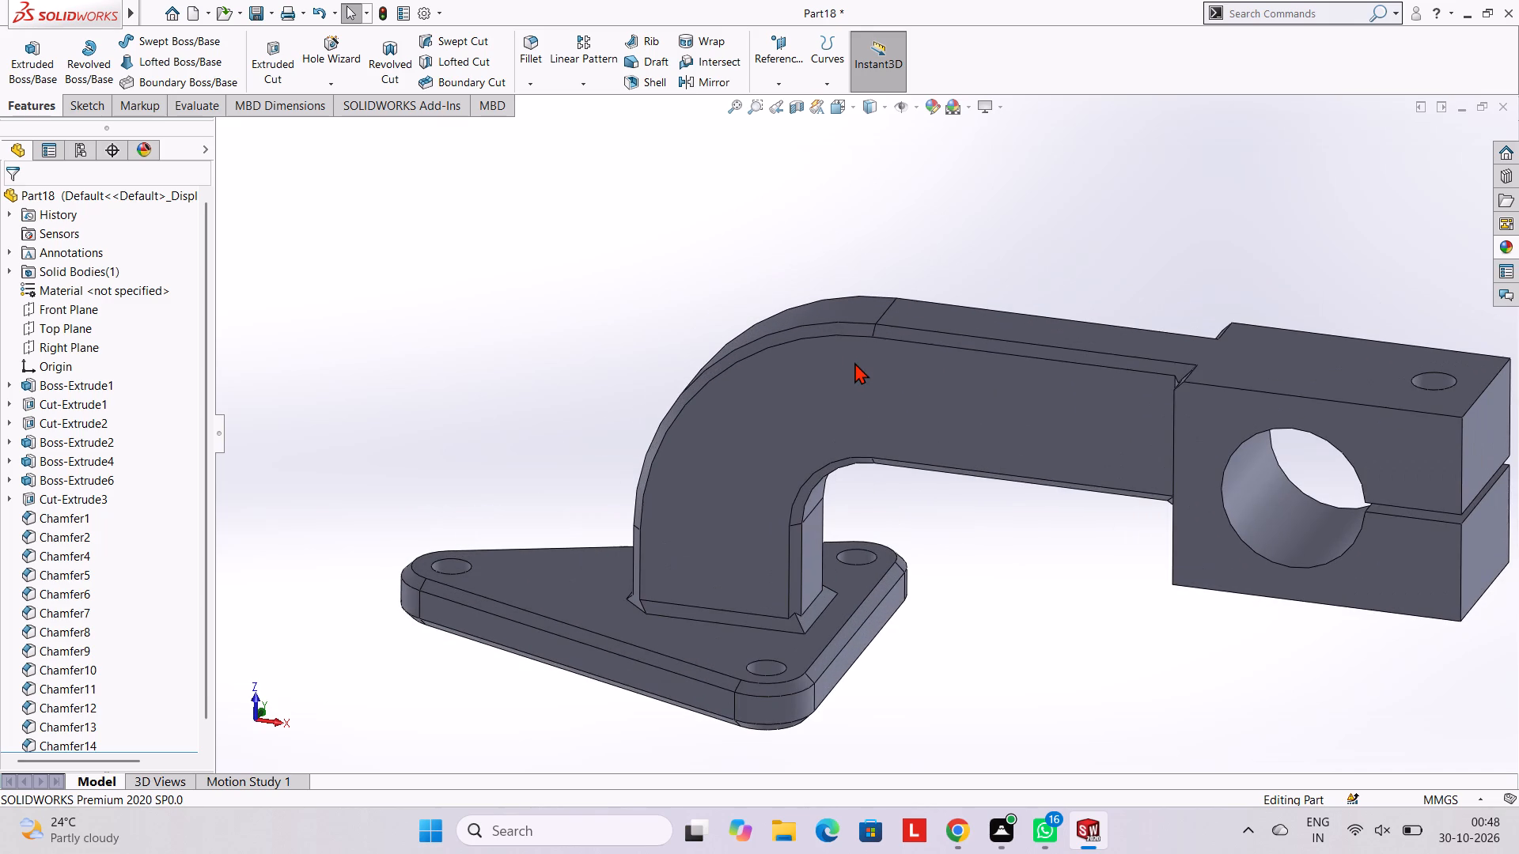
scroll(874, 418, up, 2)
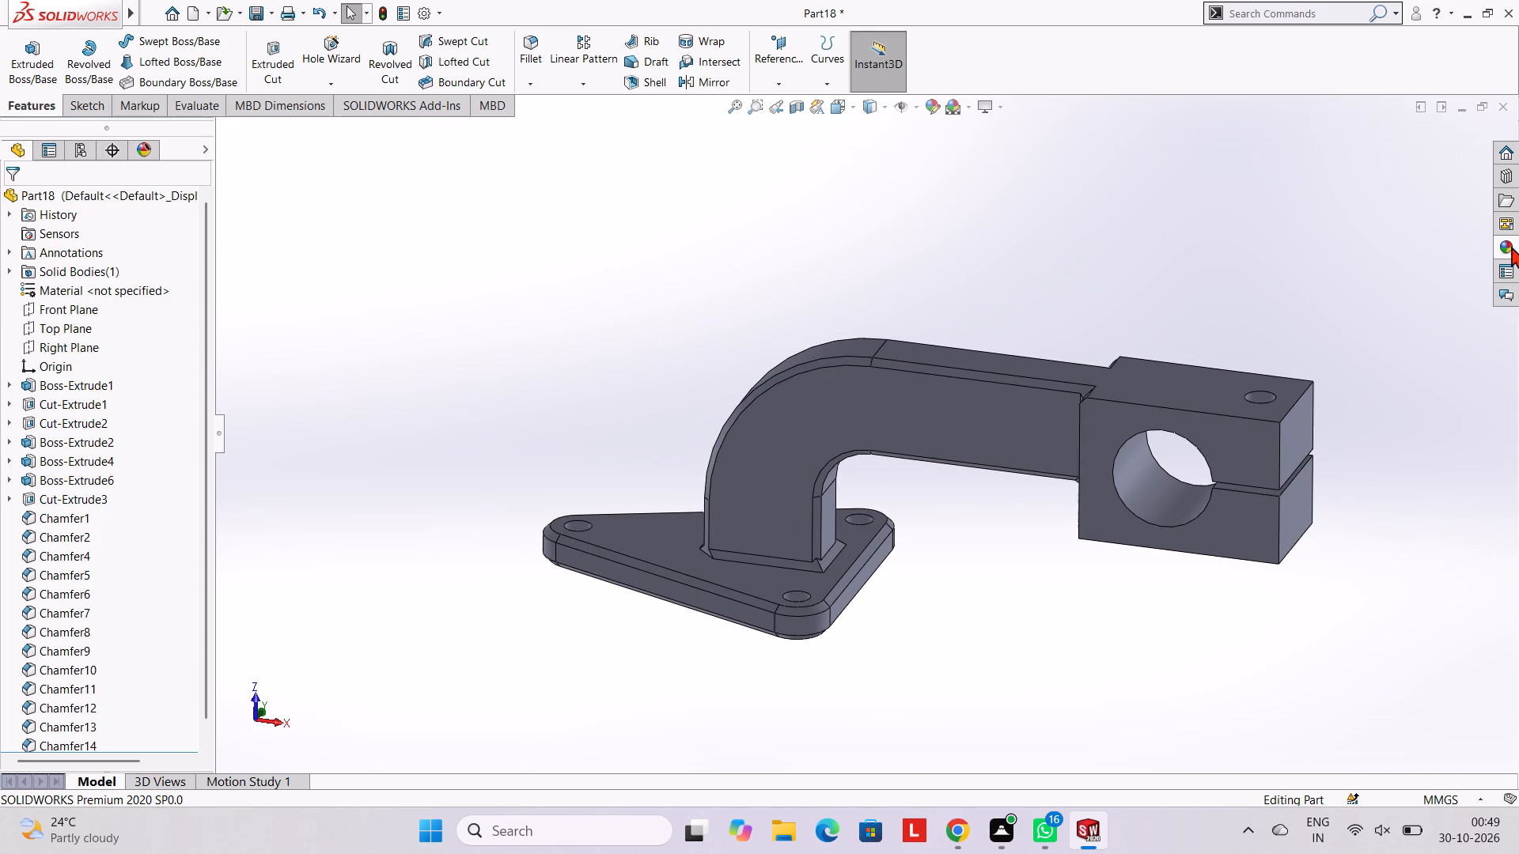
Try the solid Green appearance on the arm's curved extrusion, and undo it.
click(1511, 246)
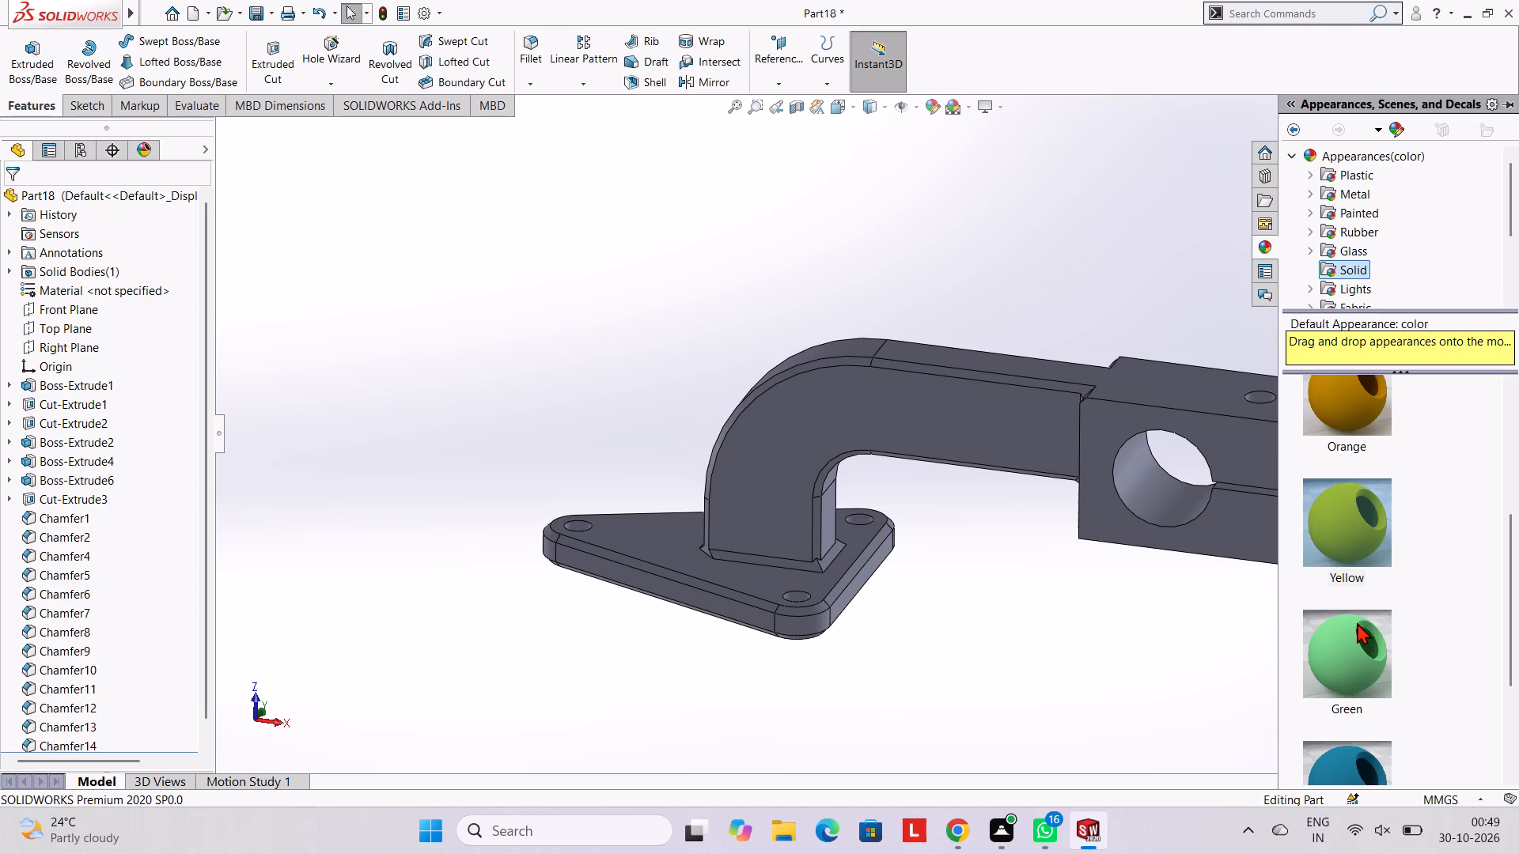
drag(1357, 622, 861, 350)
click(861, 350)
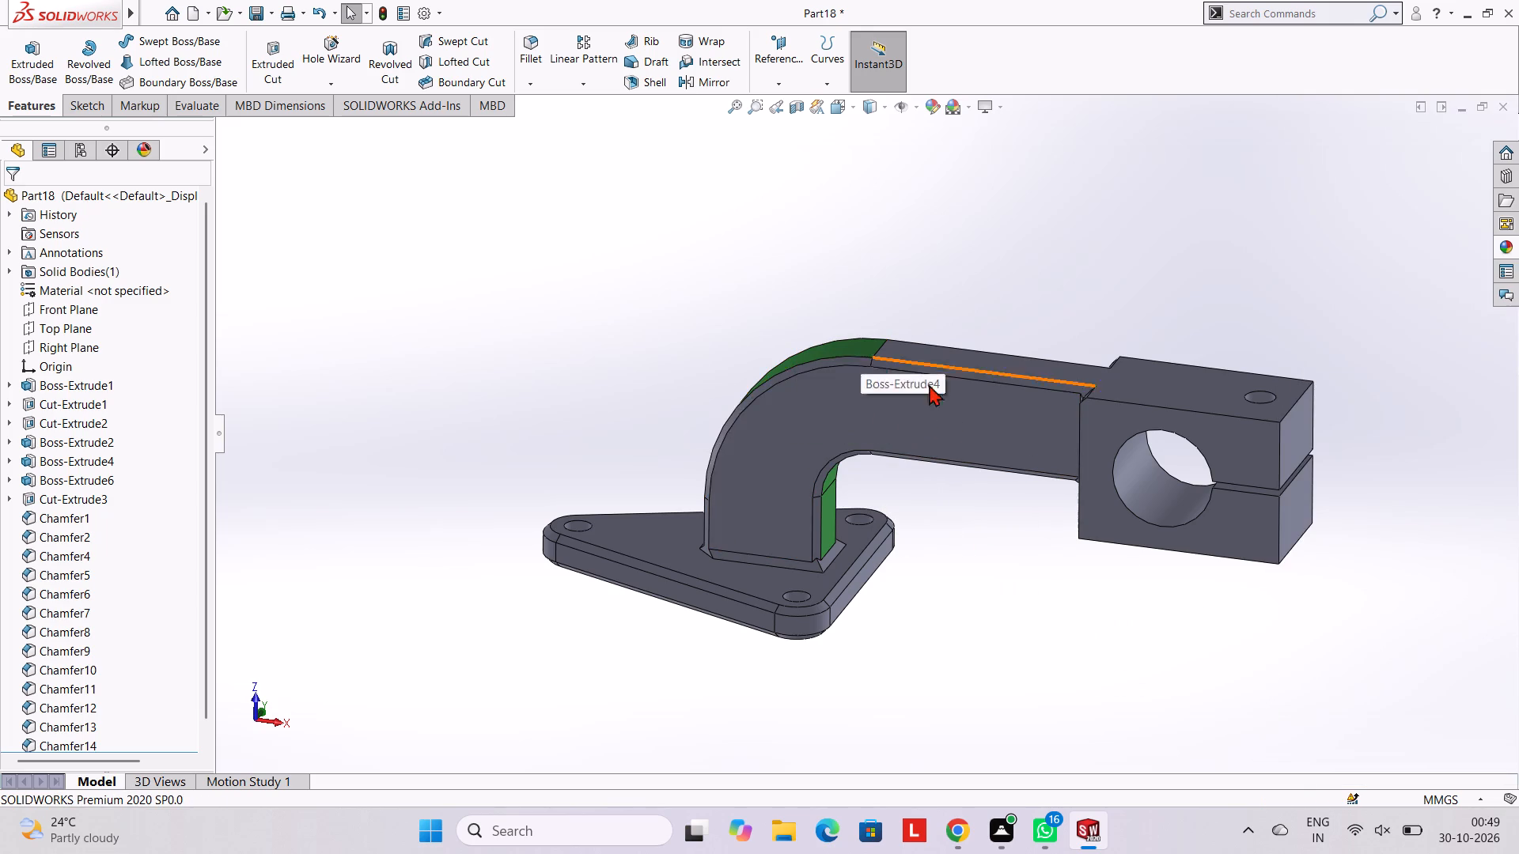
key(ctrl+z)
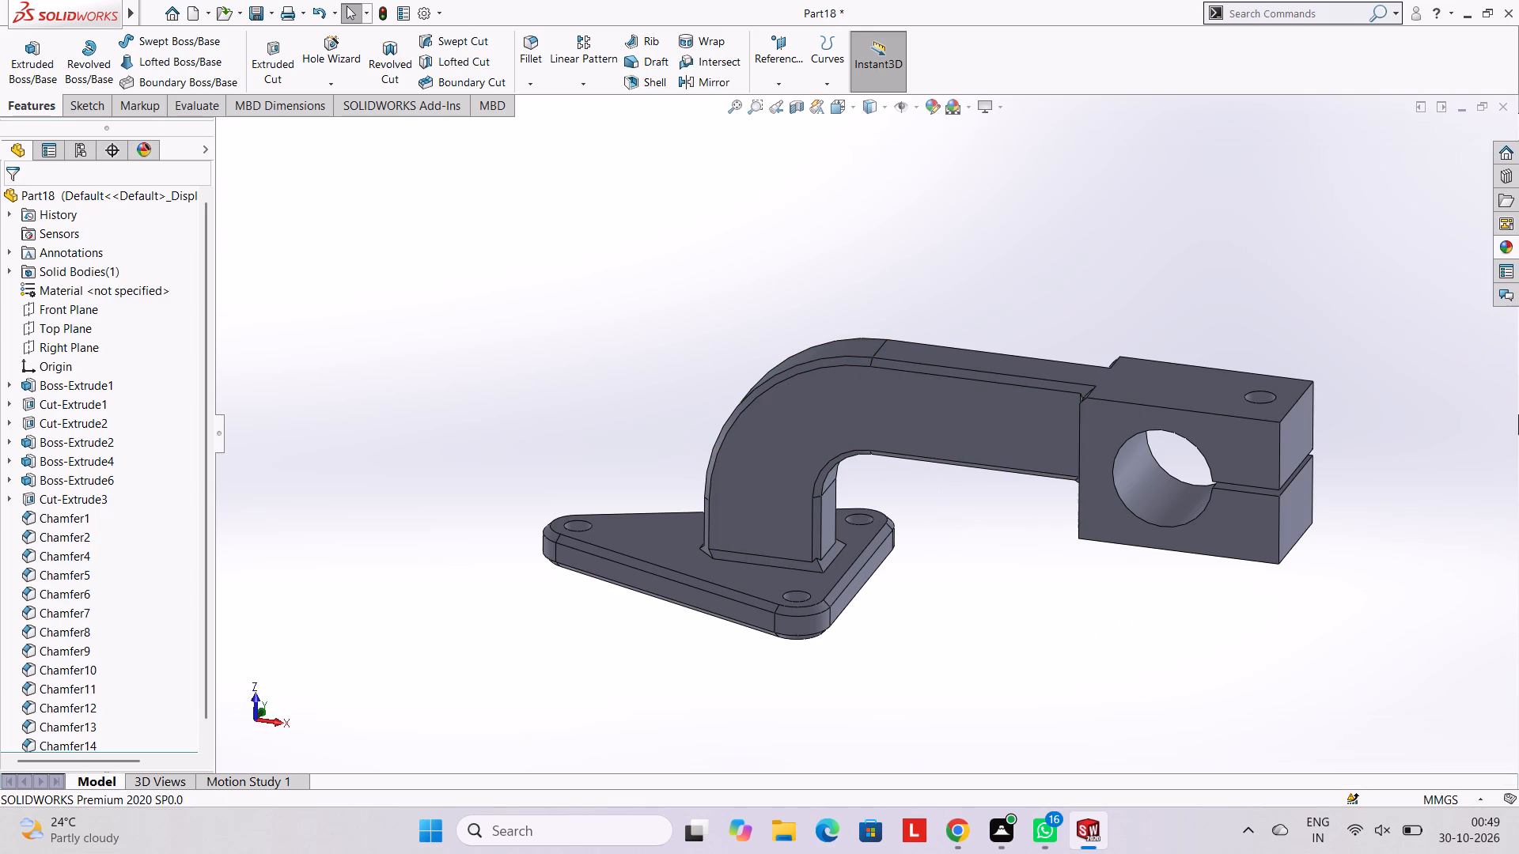
Apply the solid Pink appearance to the whole part.
click(1506, 246)
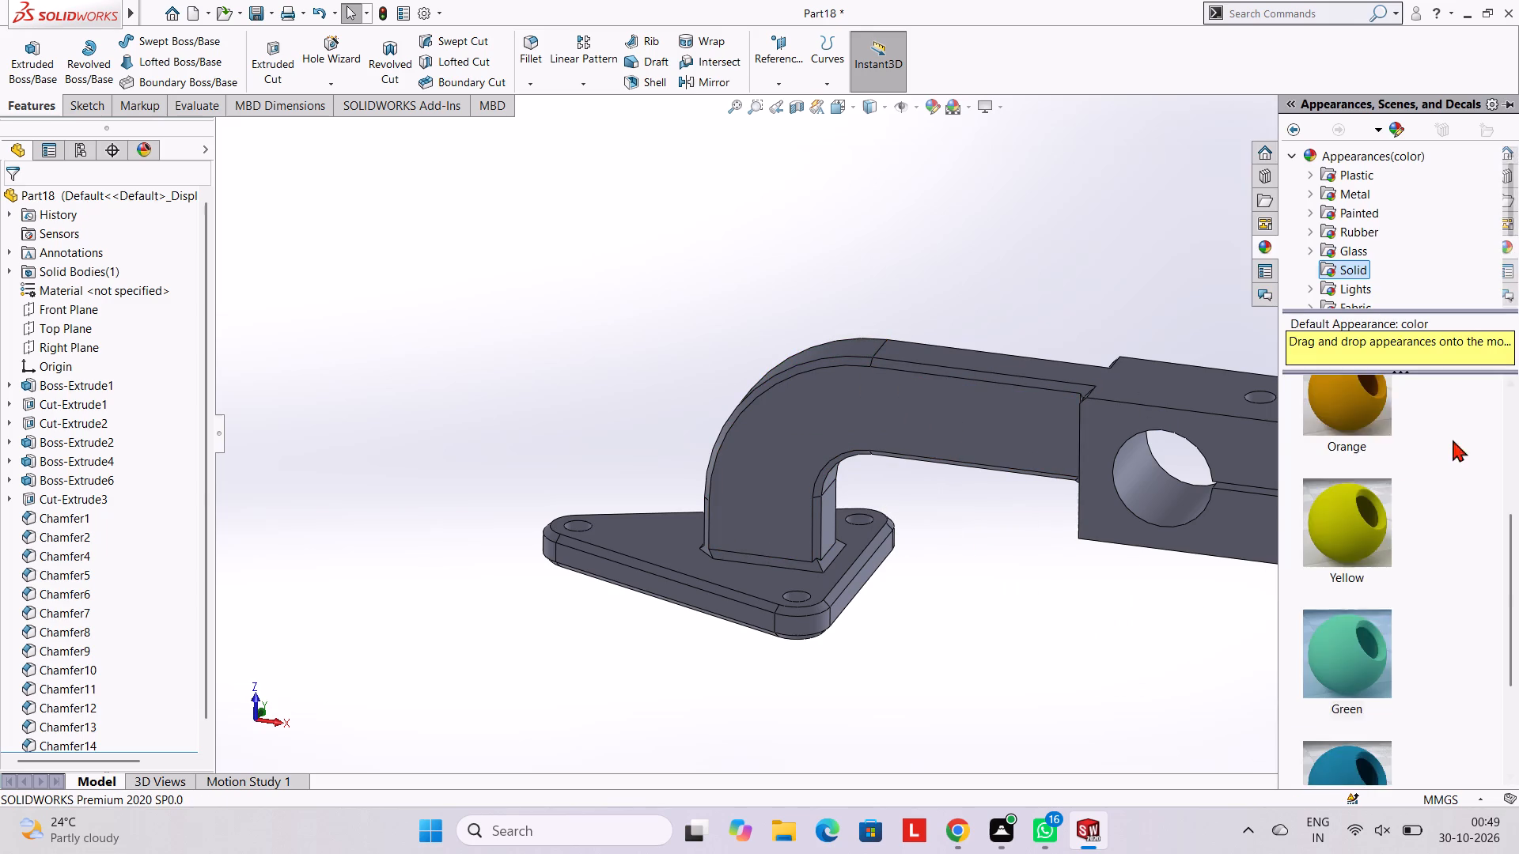
scroll(1307, 561, down, 2)
drag(1354, 702, 825, 409)
click(859, 413)
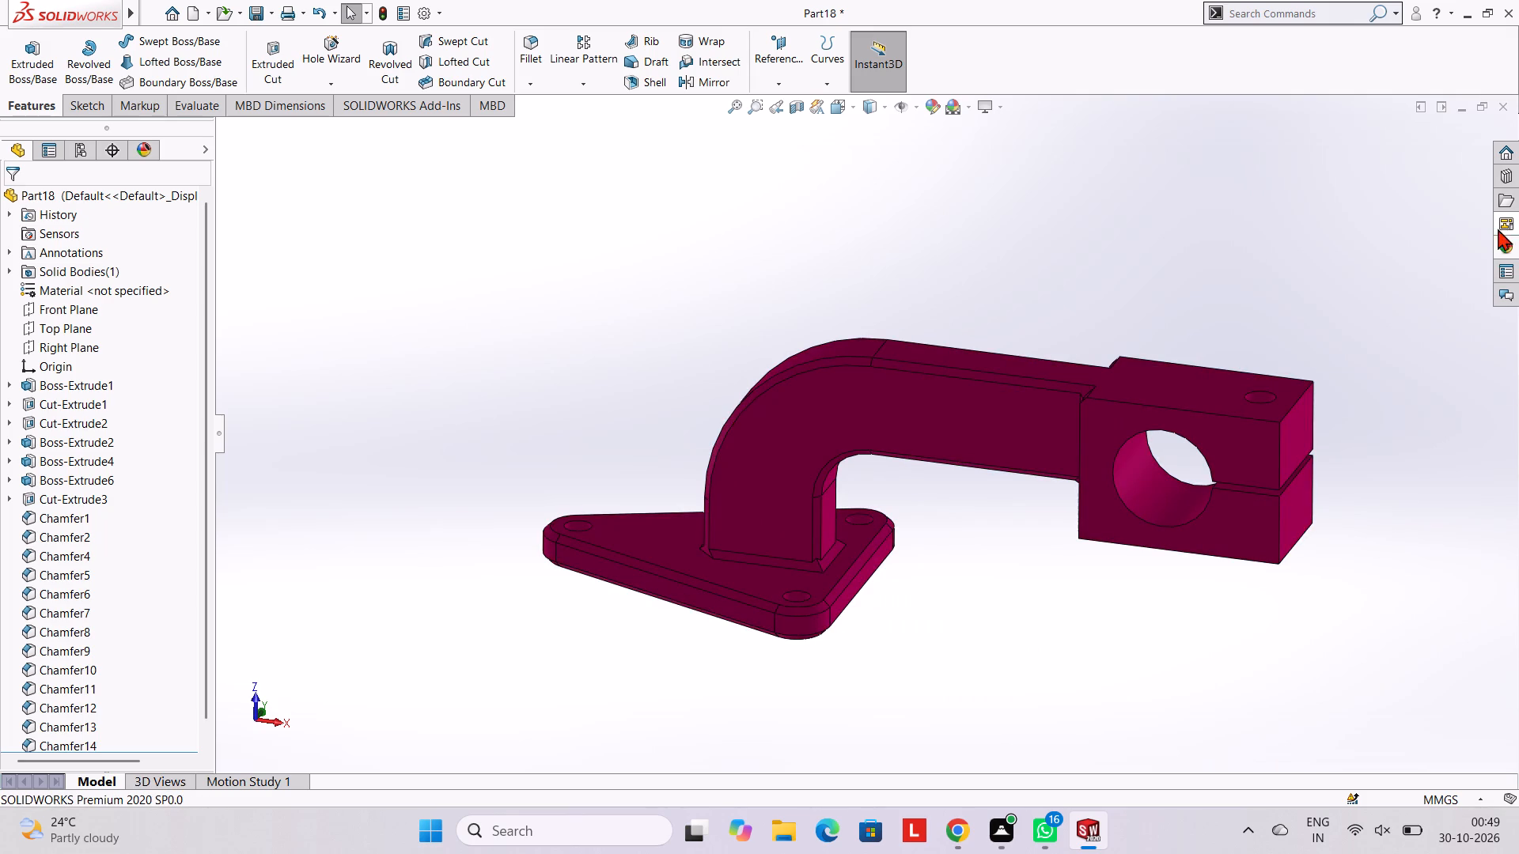
Apply the solid Green appearance to the keyhole cut feature, covering the clamp block's bore and slit.
click(1509, 244)
drag(1342, 474, 1349, 478)
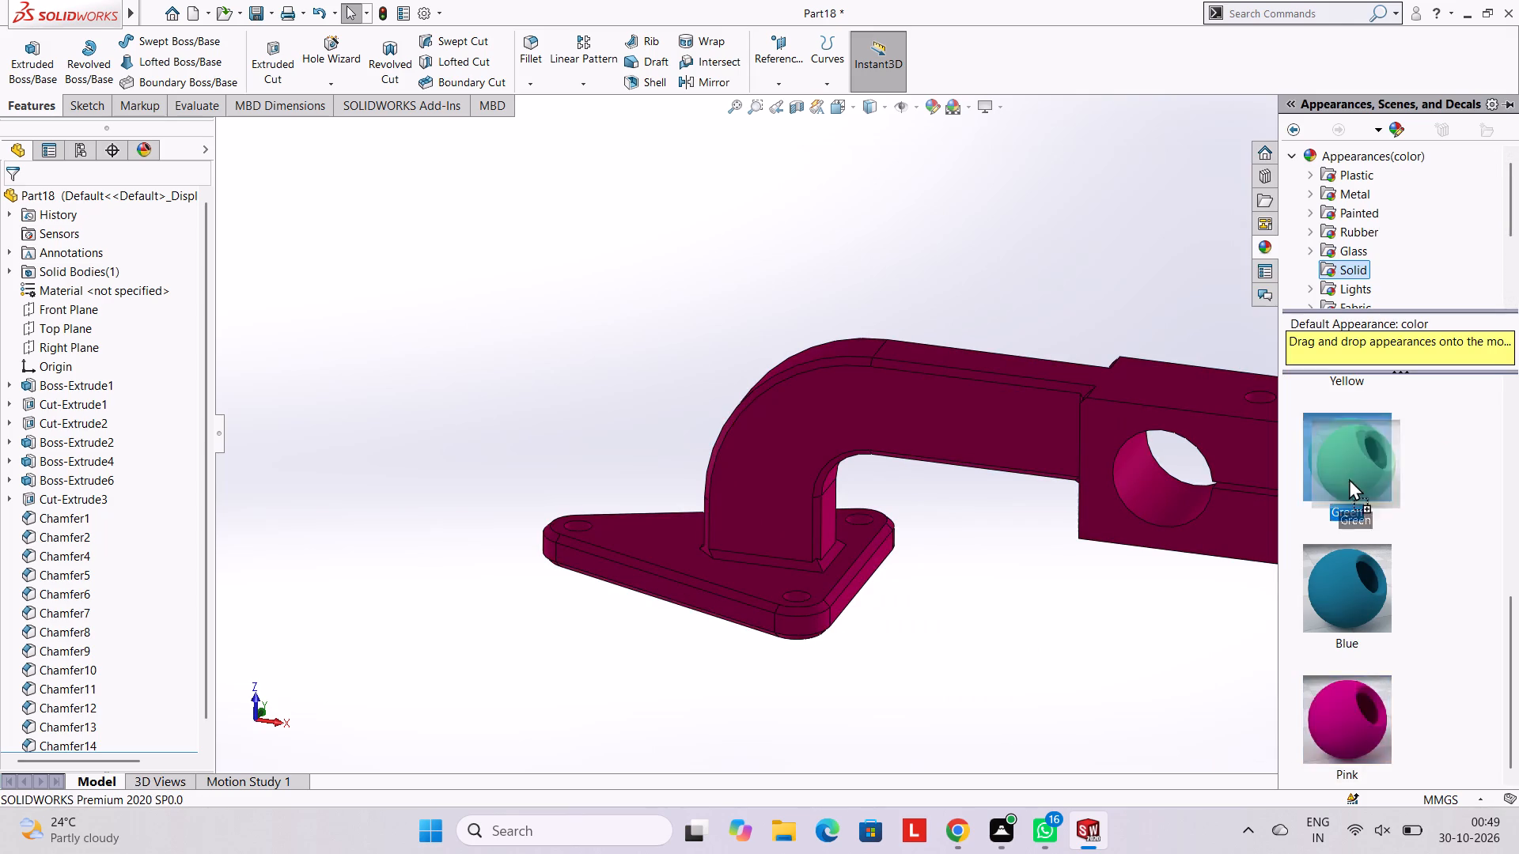
drag(1349, 478, 1146, 497)
click(1146, 497)
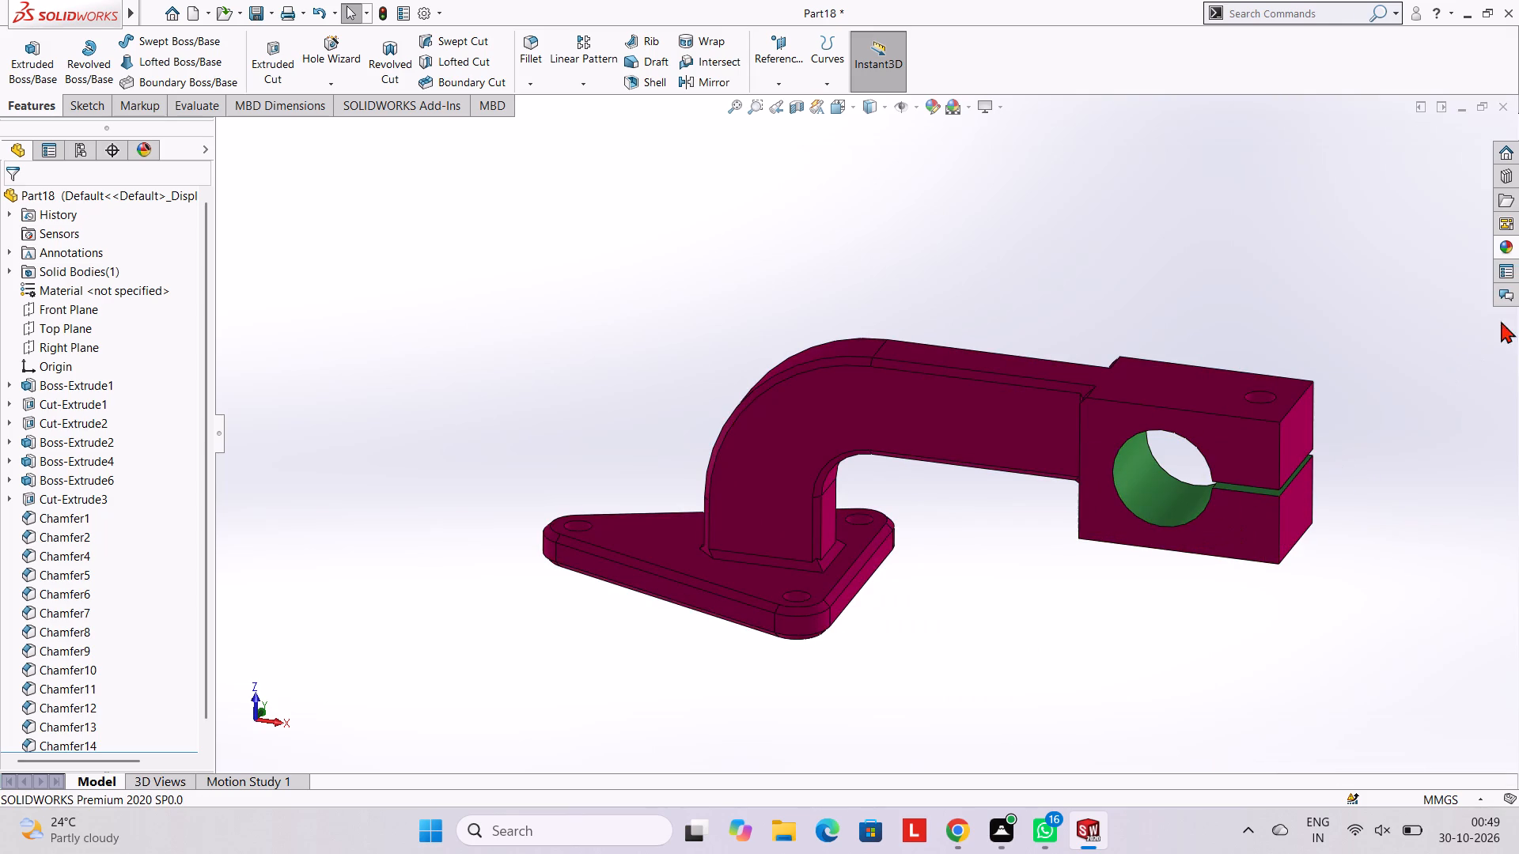
Apply the solid Green appearance to the cut feature of the triangular plate's three holes.
click(1501, 251)
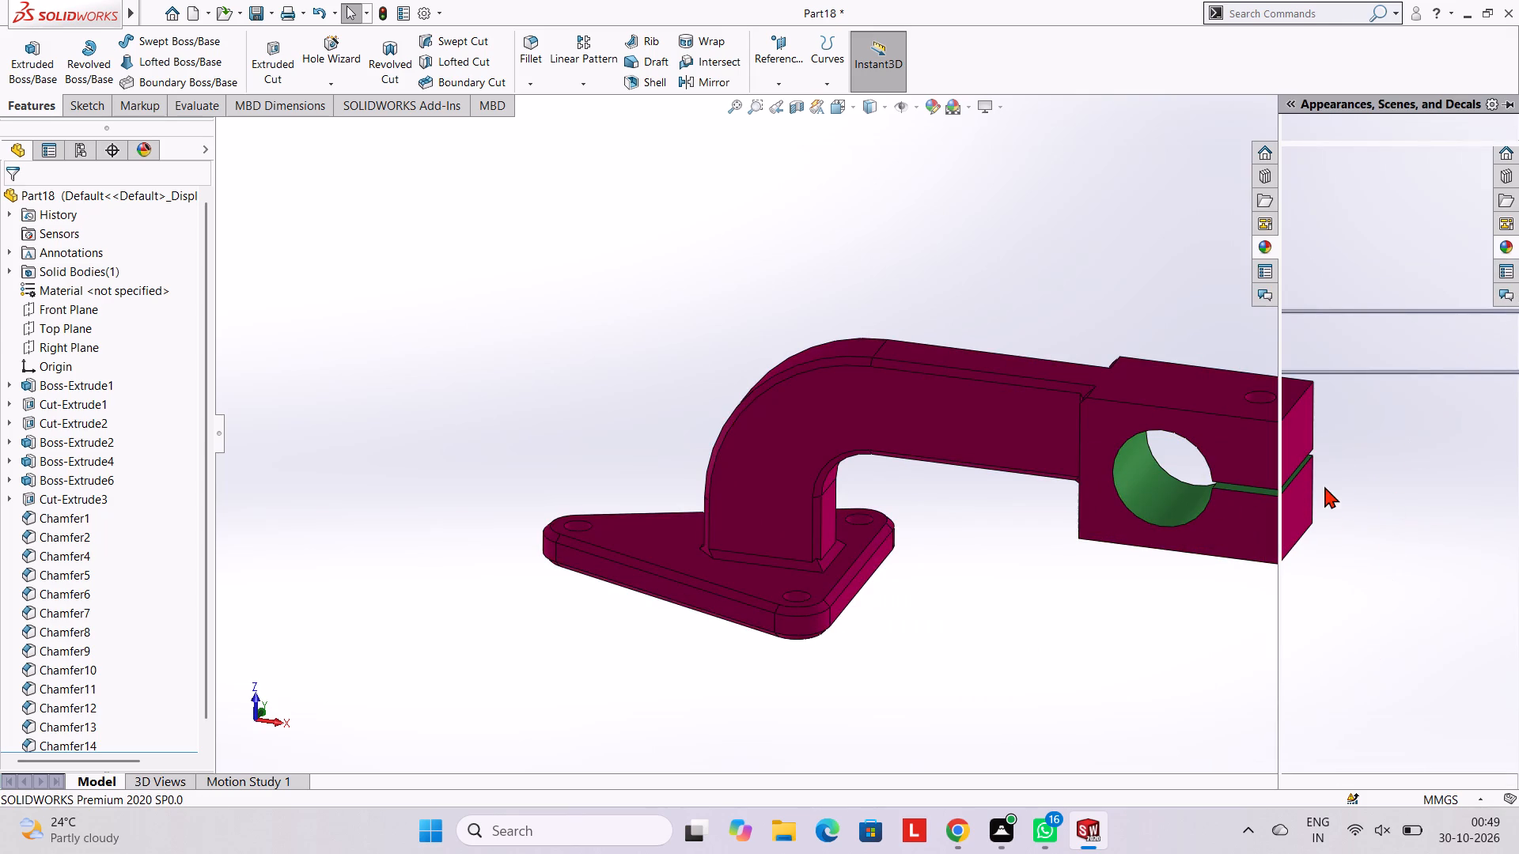
drag(1335, 469, 575, 534)
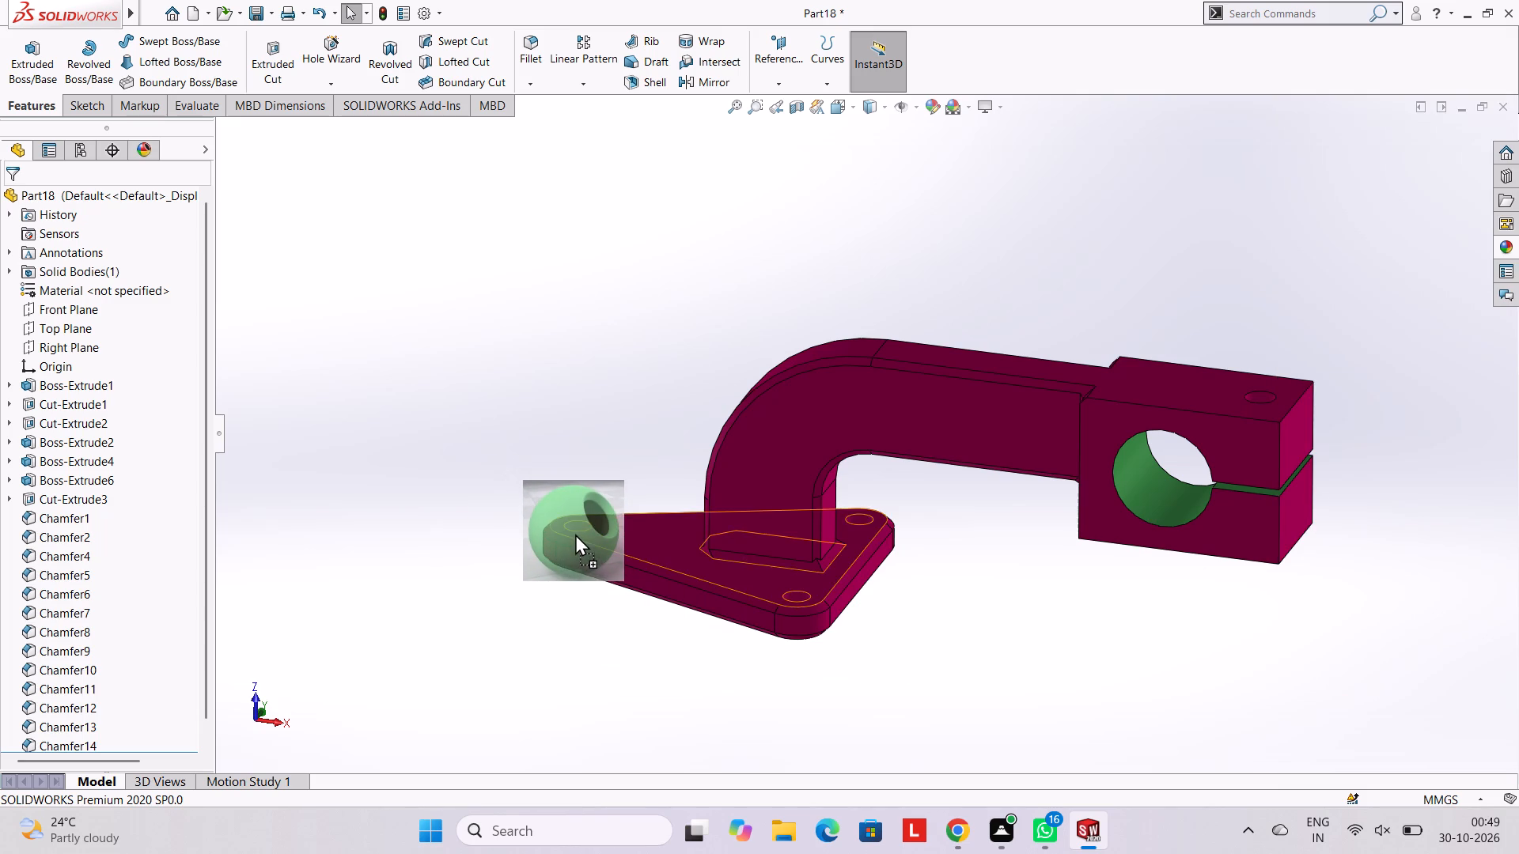
drag(575, 534, 575, 527)
click(575, 527)
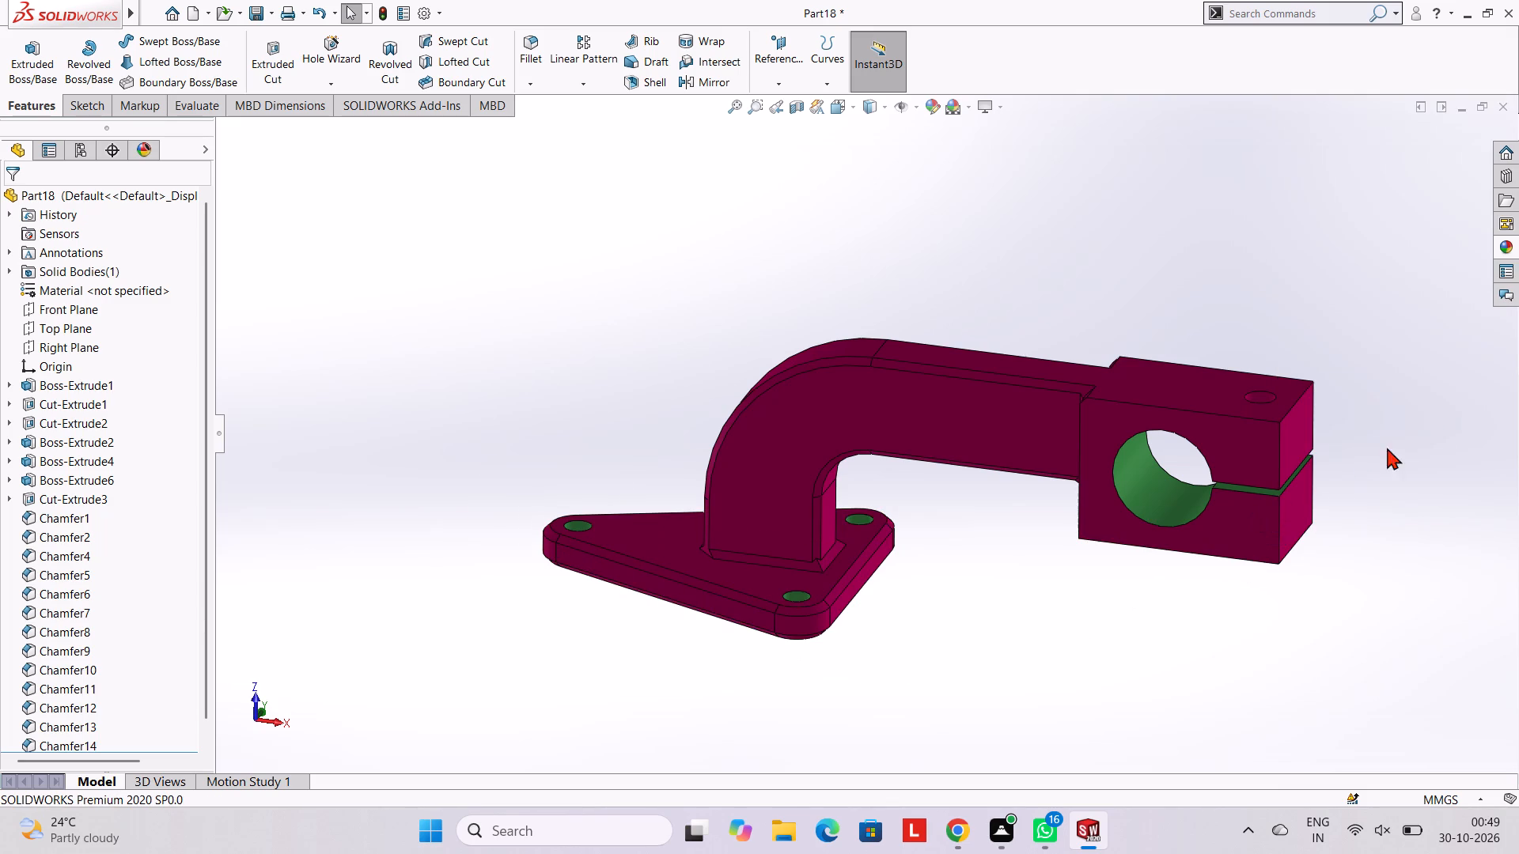
Apply the solid Green appearance to the small bolt hole cut through the clamp block's top face.
click(1507, 245)
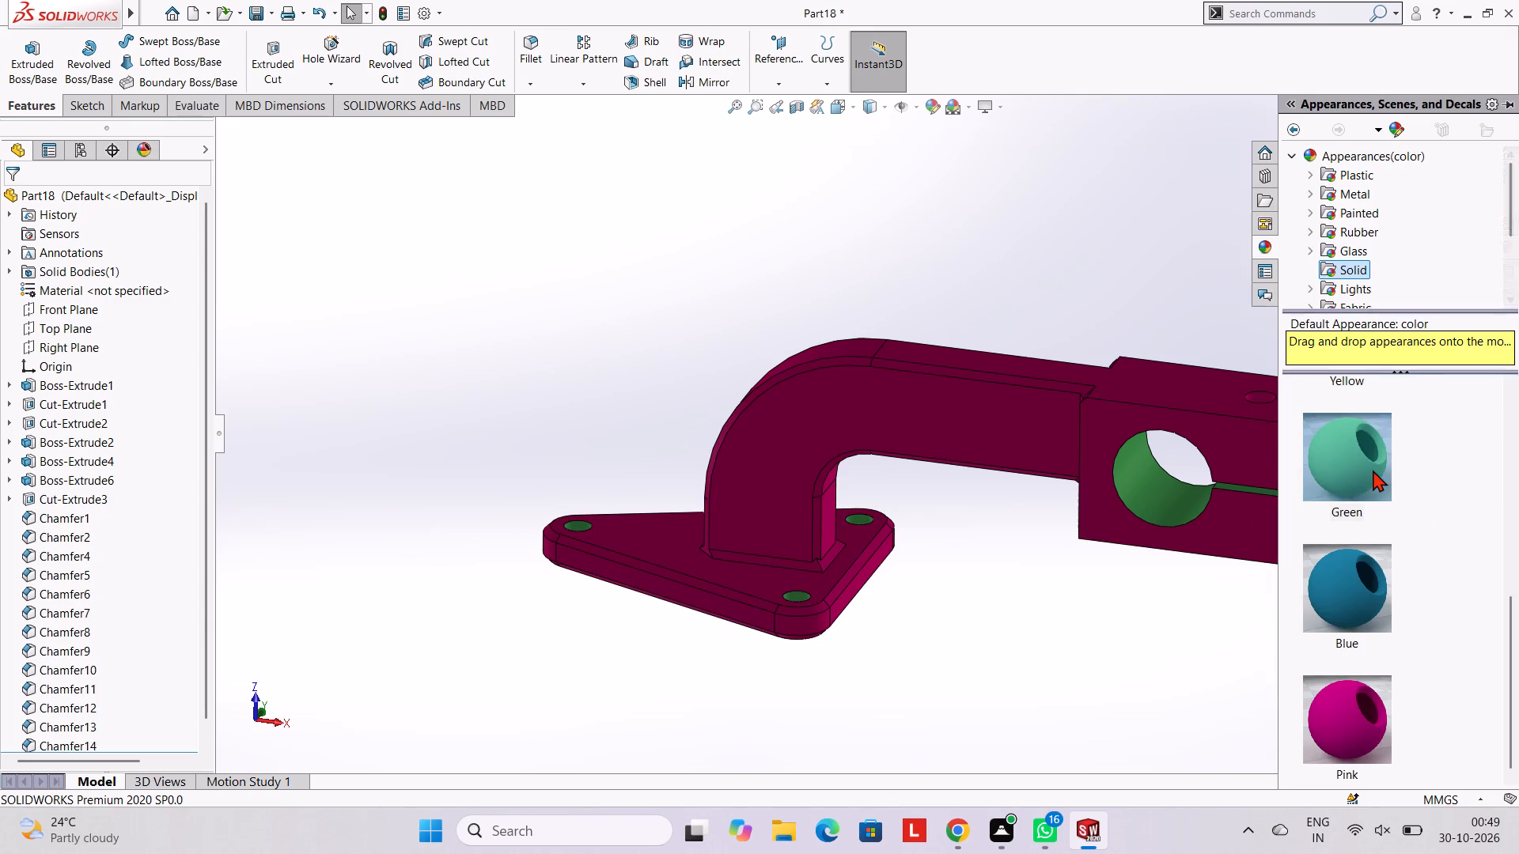
drag(1373, 470, 1265, 399)
click(1265, 399)
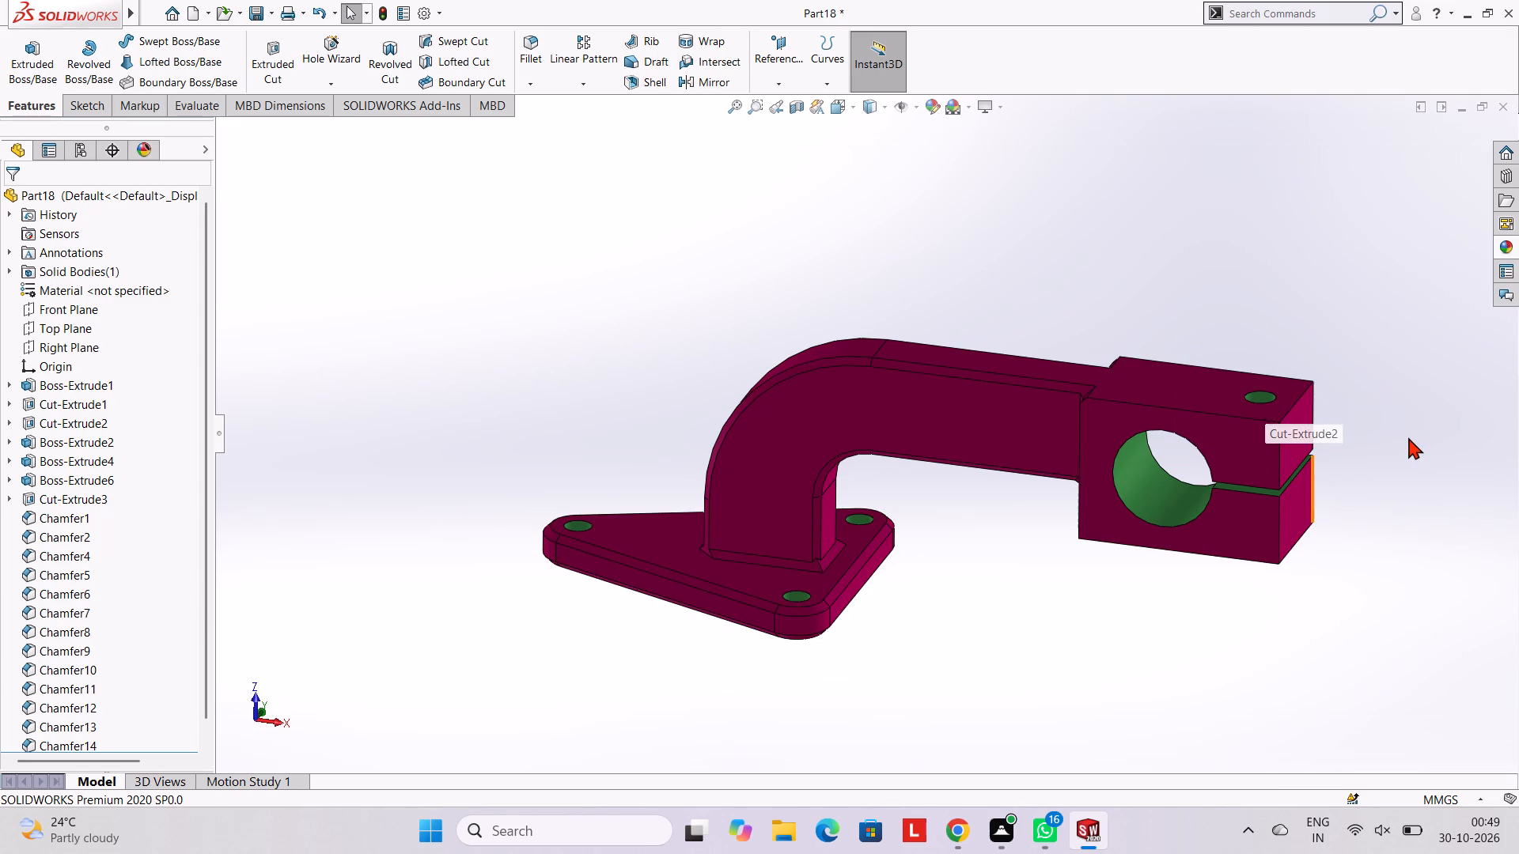
Apply the solid Yellow appearance to the chamfer along the curved arm's upper outer edge on one side.
click(1511, 248)
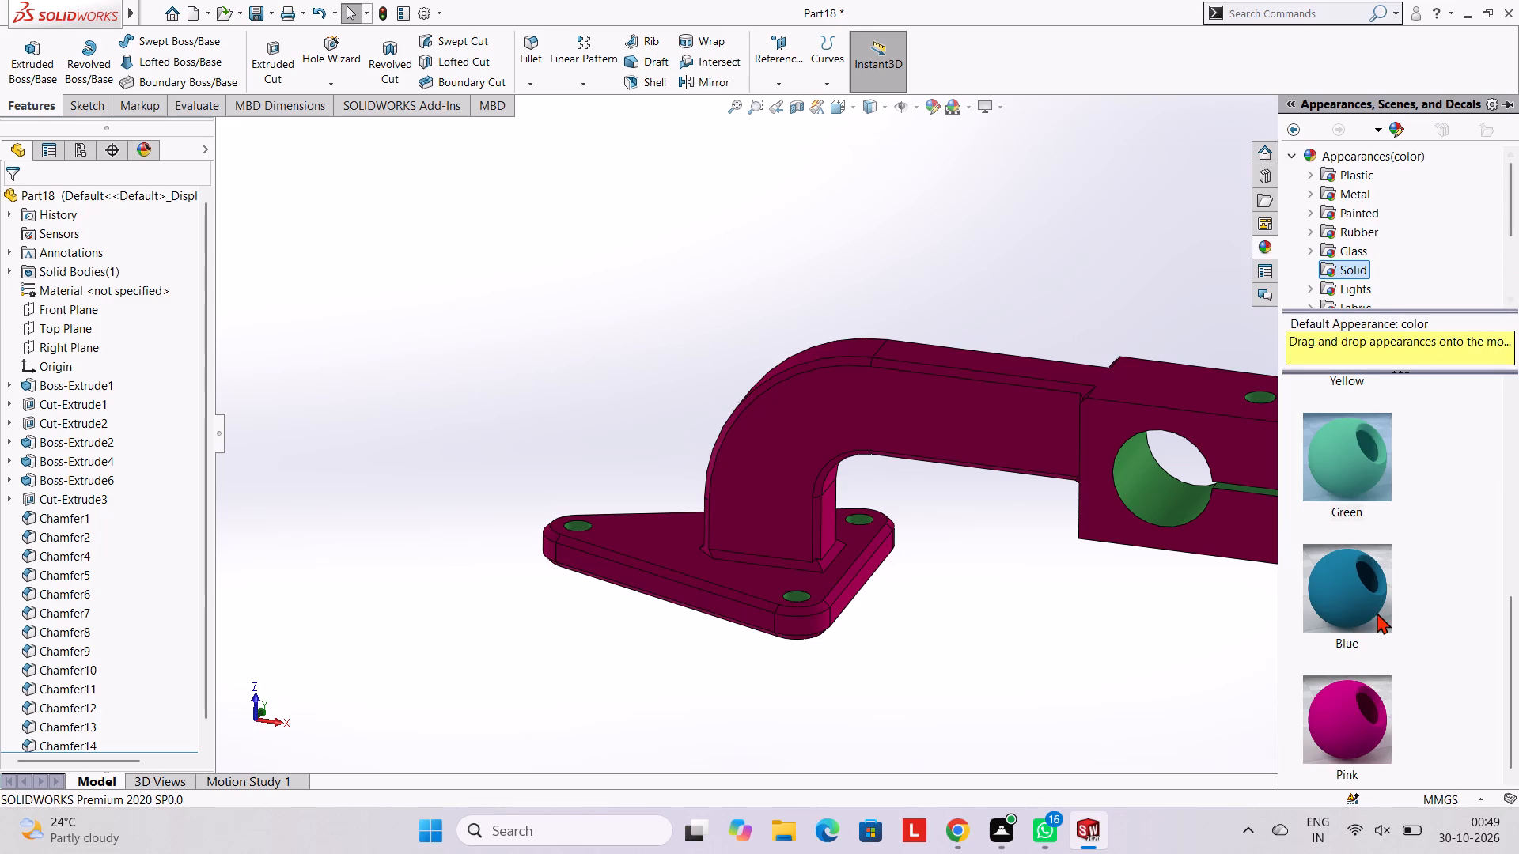
scroll(1368, 648, down, 4)
scroll(1352, 527, up, 2)
drag(1354, 701, 928, 411)
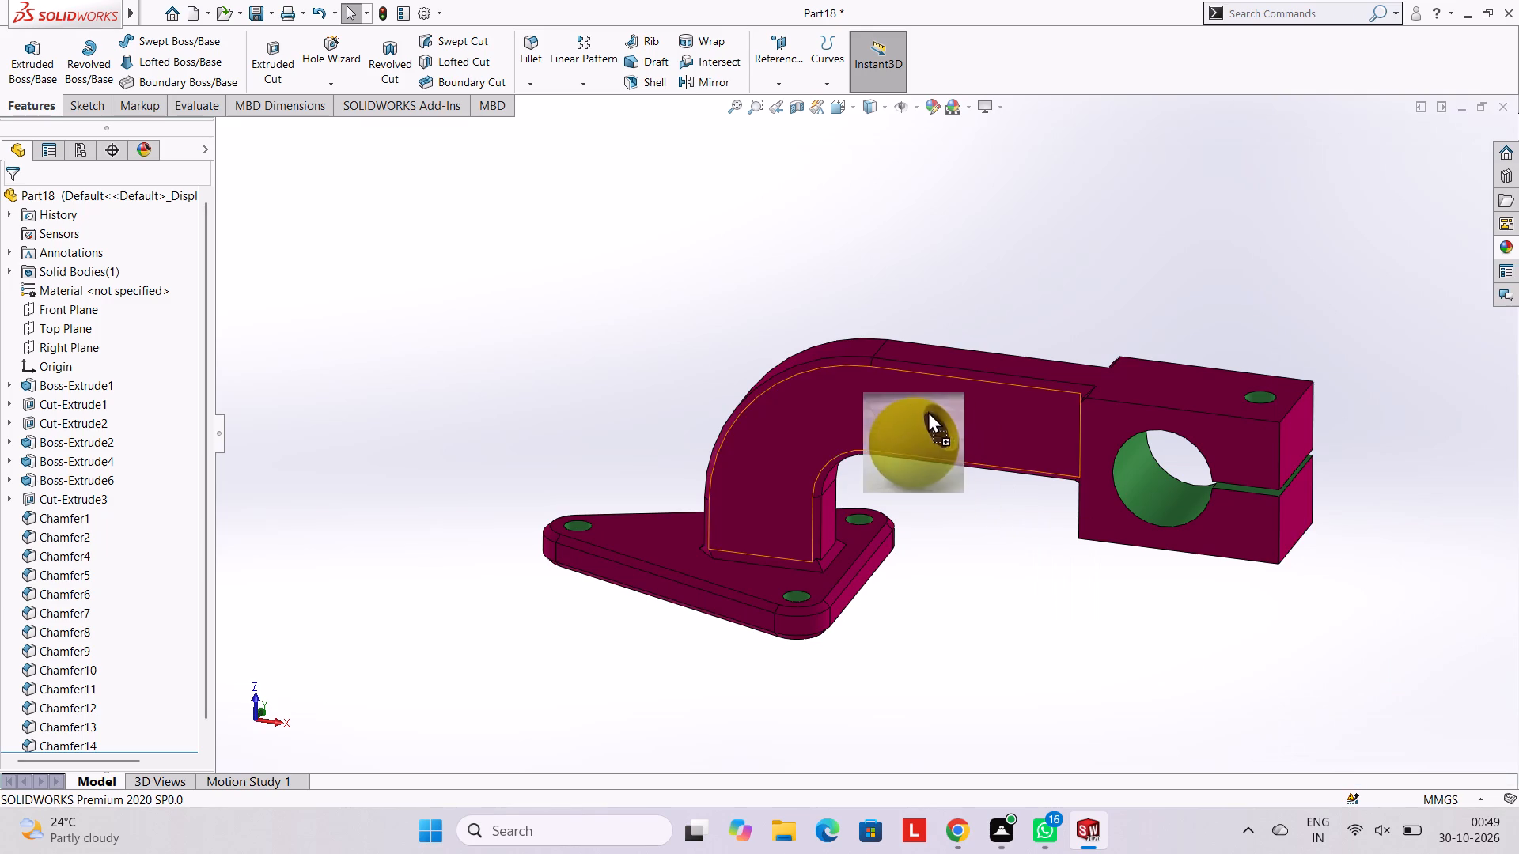
drag(928, 411, 845, 346)
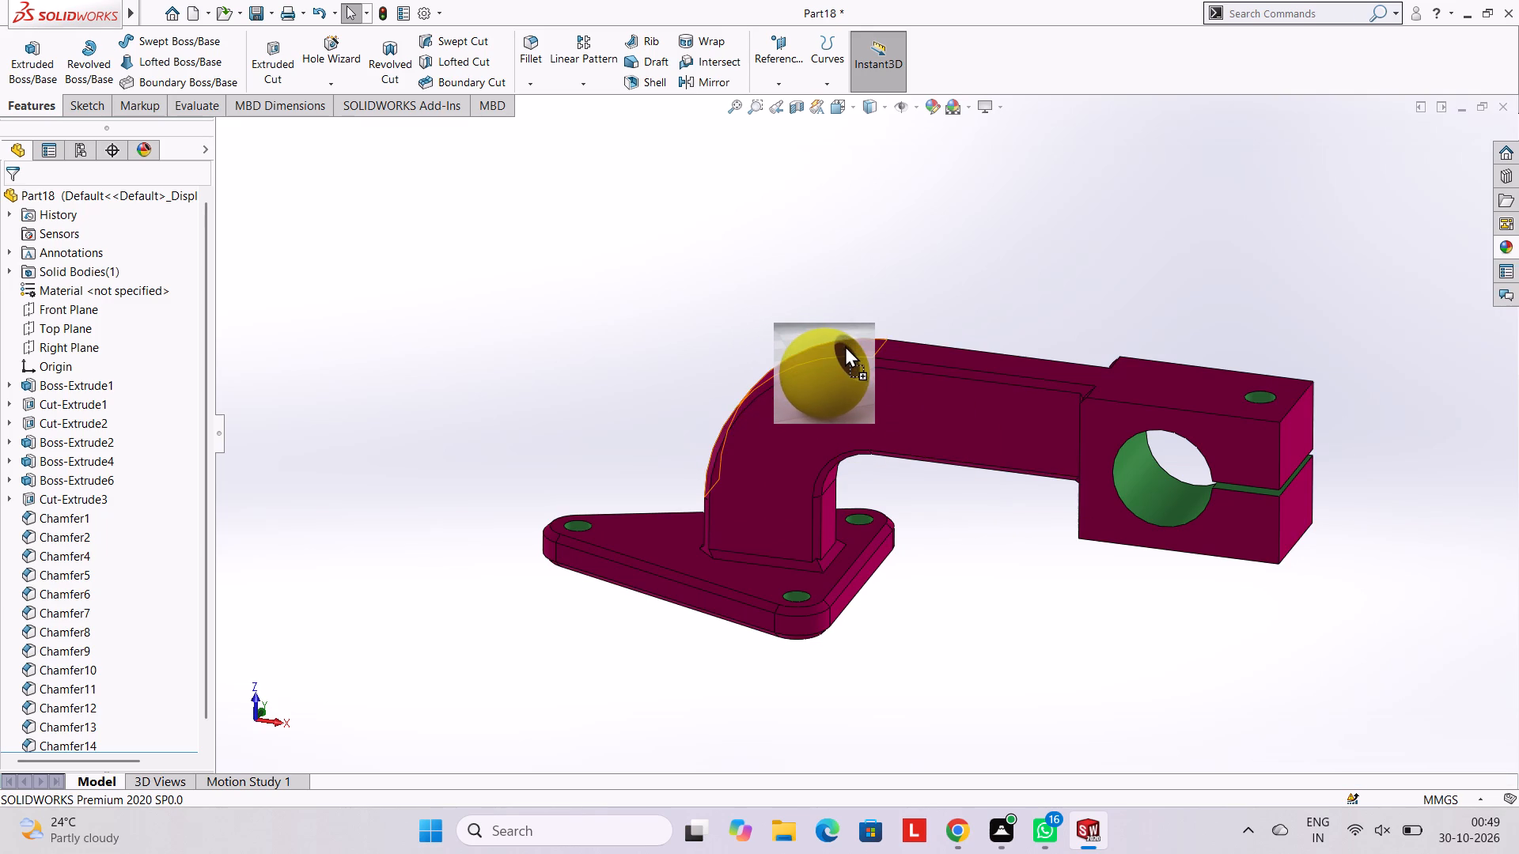
drag(845, 346, 843, 360)
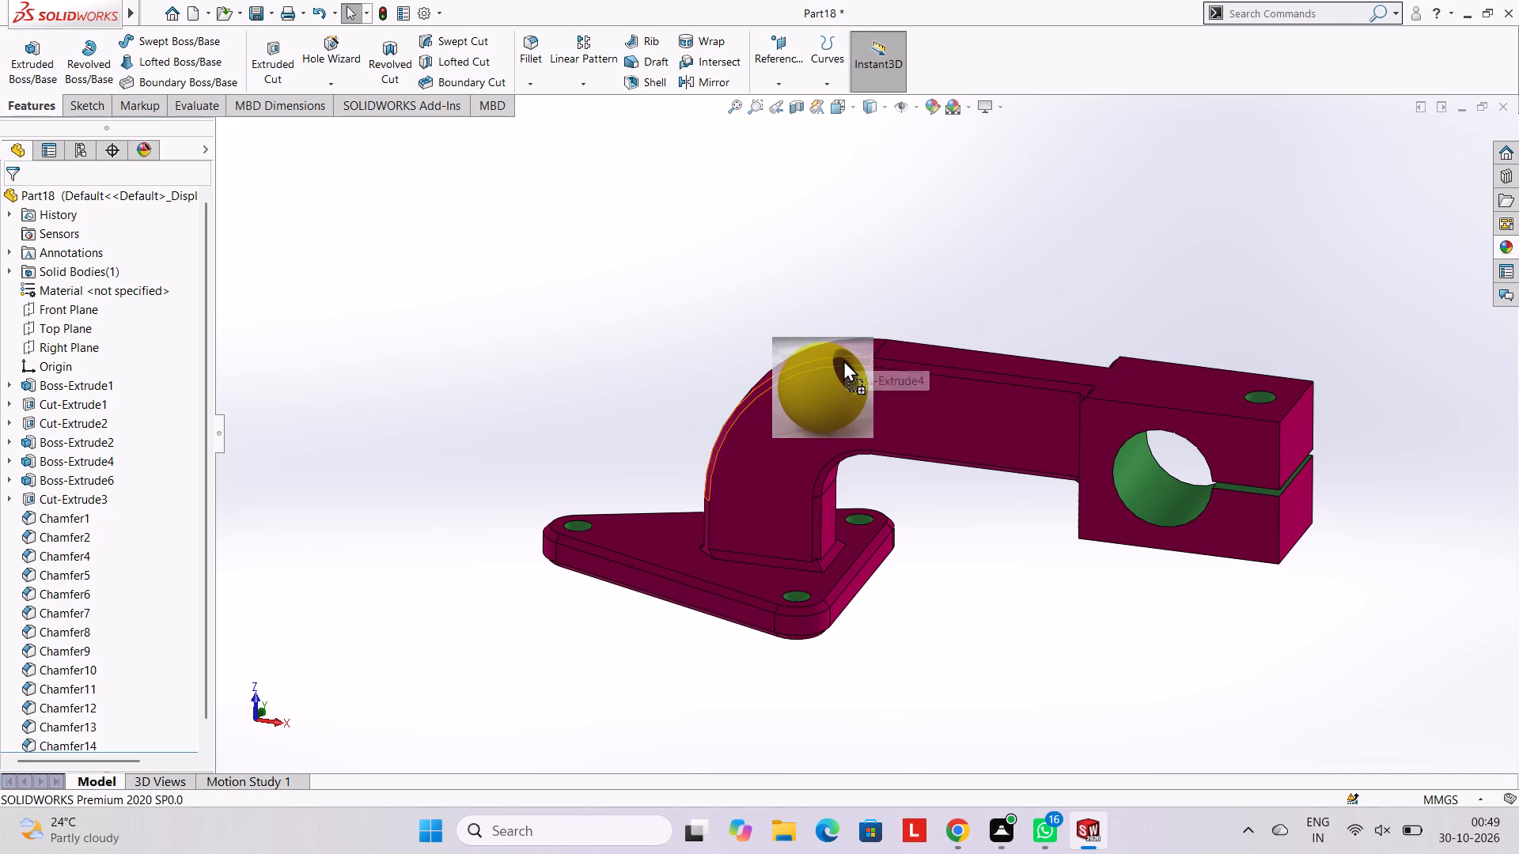
drag(843, 360, 964, 375)
click(964, 375)
Apply the solid Yellow appearance to the chamfer where that side of the arm meets the clamp block.
scroll(842, 489, up, 1)
middle_drag(868, 502, 990, 563)
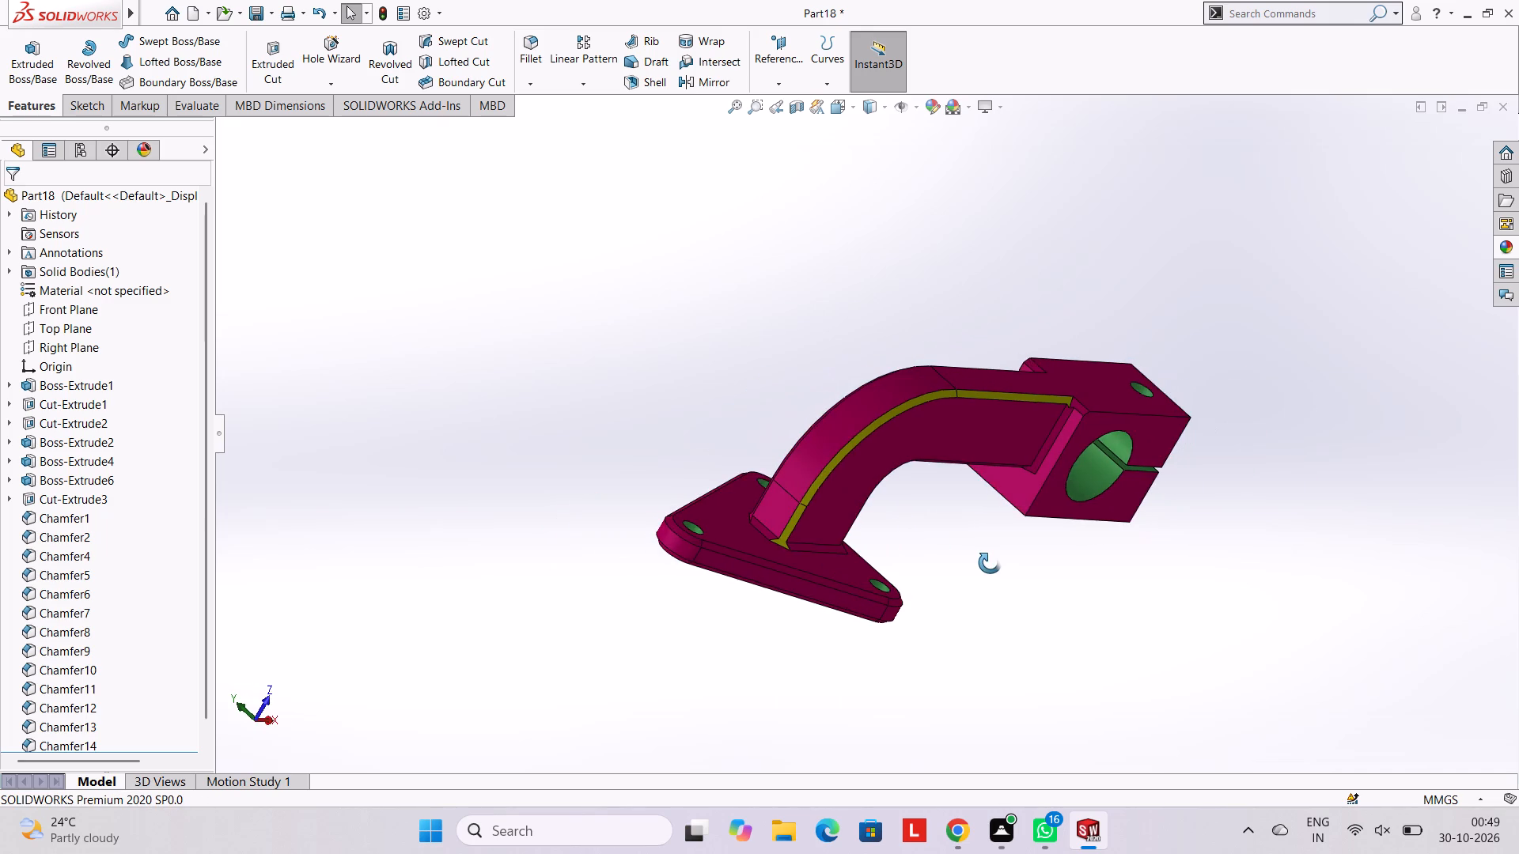
middle_drag(990, 563, 995, 550)
scroll(974, 459, down, 5)
scroll(1041, 520, up, 2)
scroll(1079, 331, down, 4)
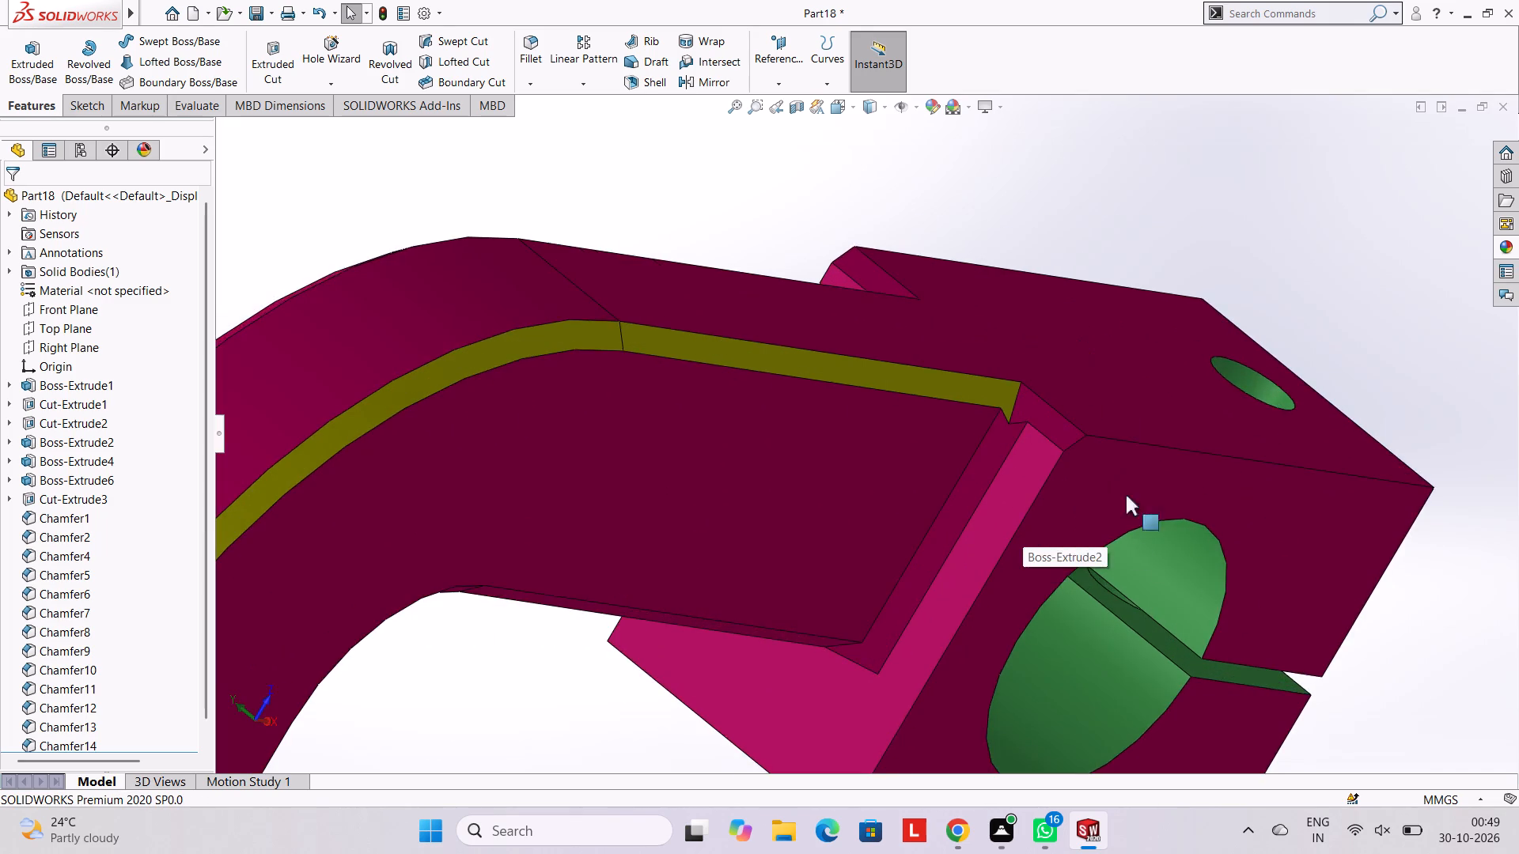
scroll(1139, 565, up, 3)
scroll(1174, 554, down, 3)
click(1510, 248)
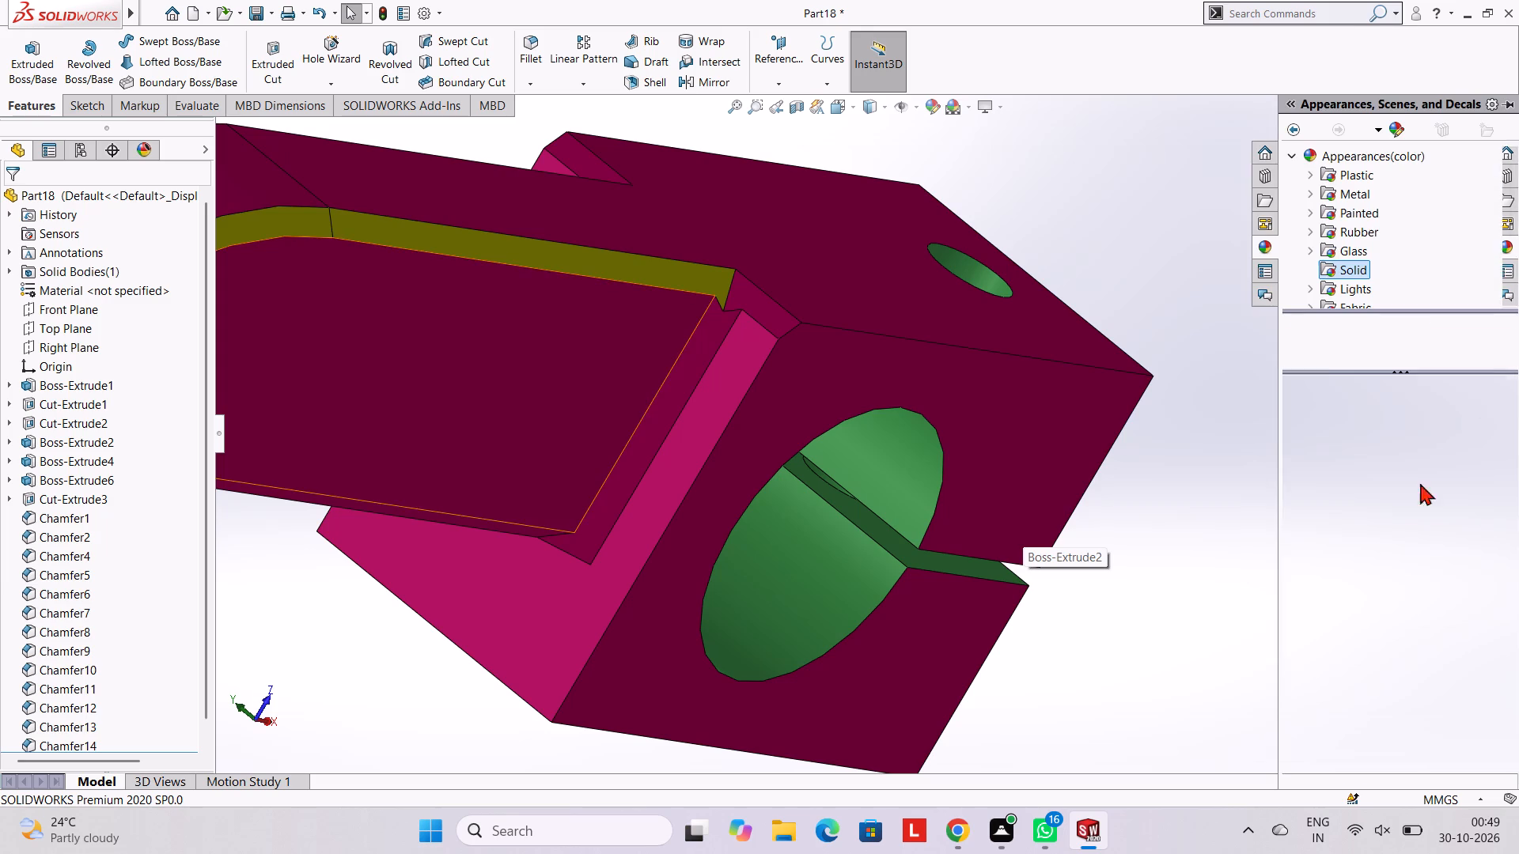
drag(1354, 710, 676, 397)
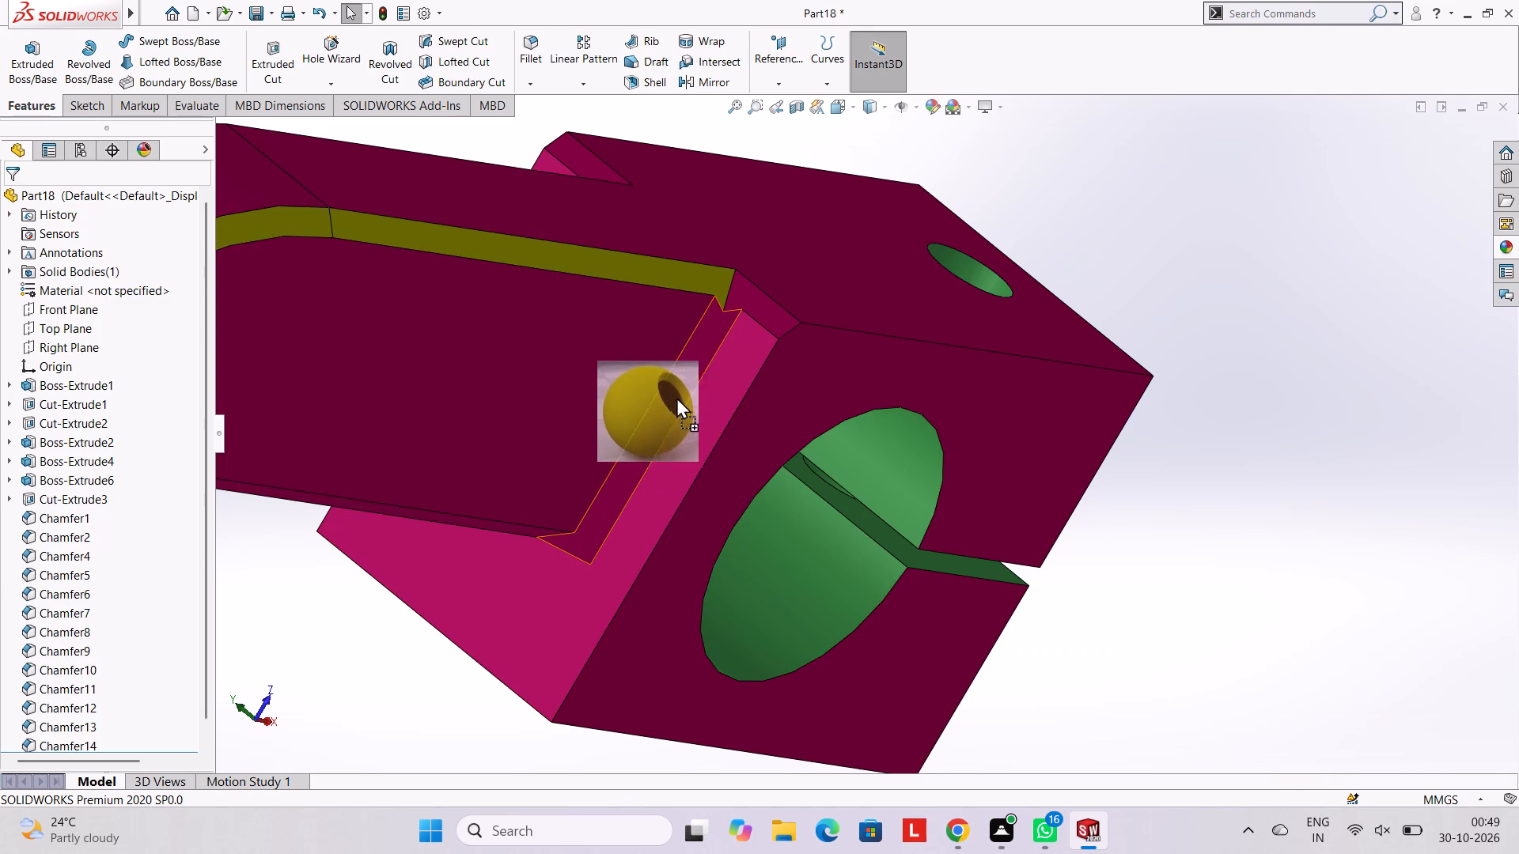
drag(676, 397, 673, 395)
click(673, 395)
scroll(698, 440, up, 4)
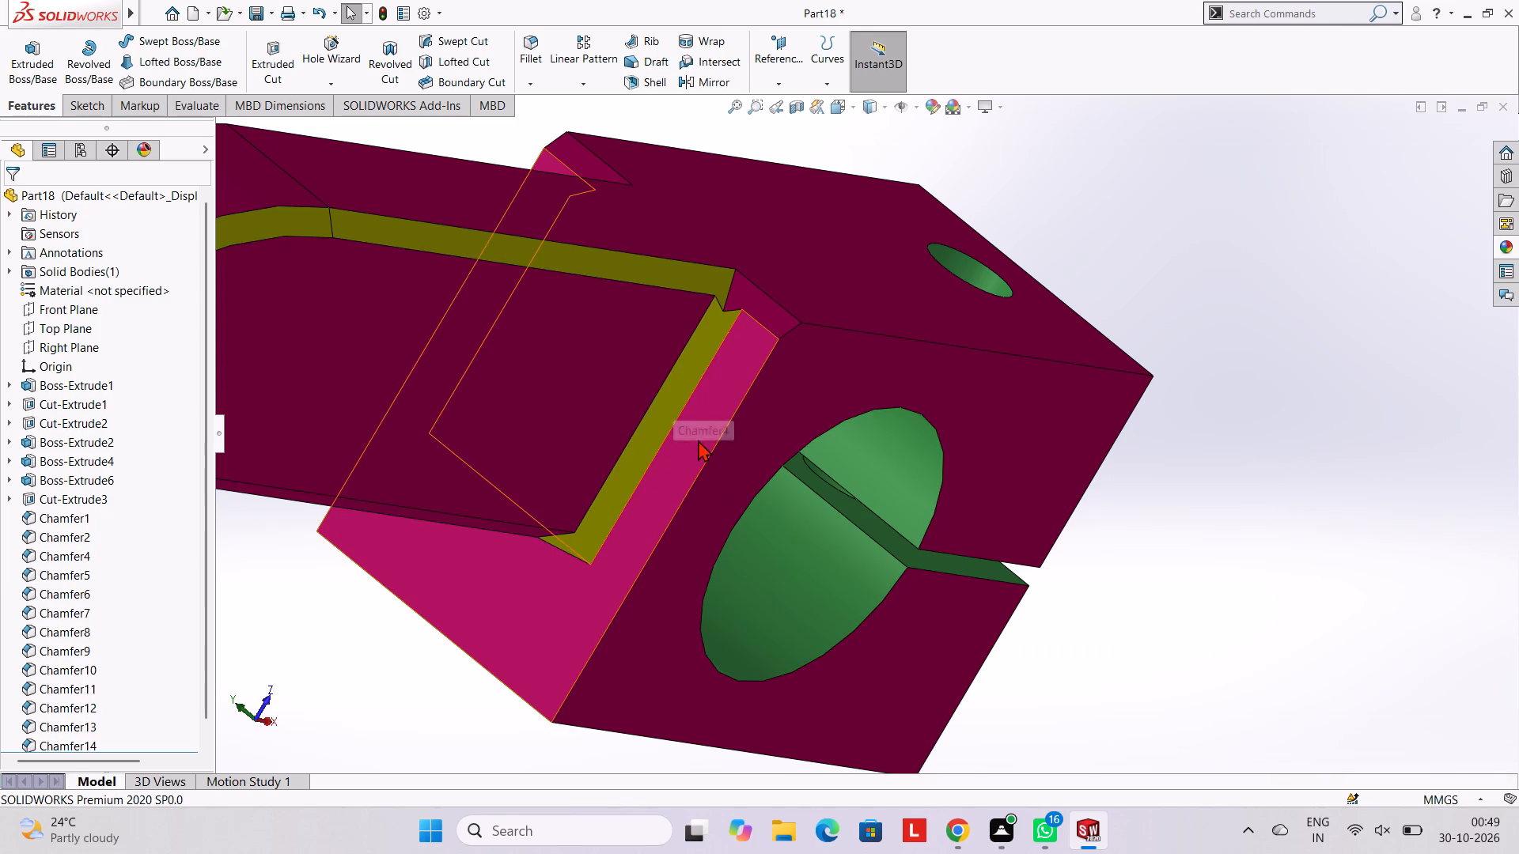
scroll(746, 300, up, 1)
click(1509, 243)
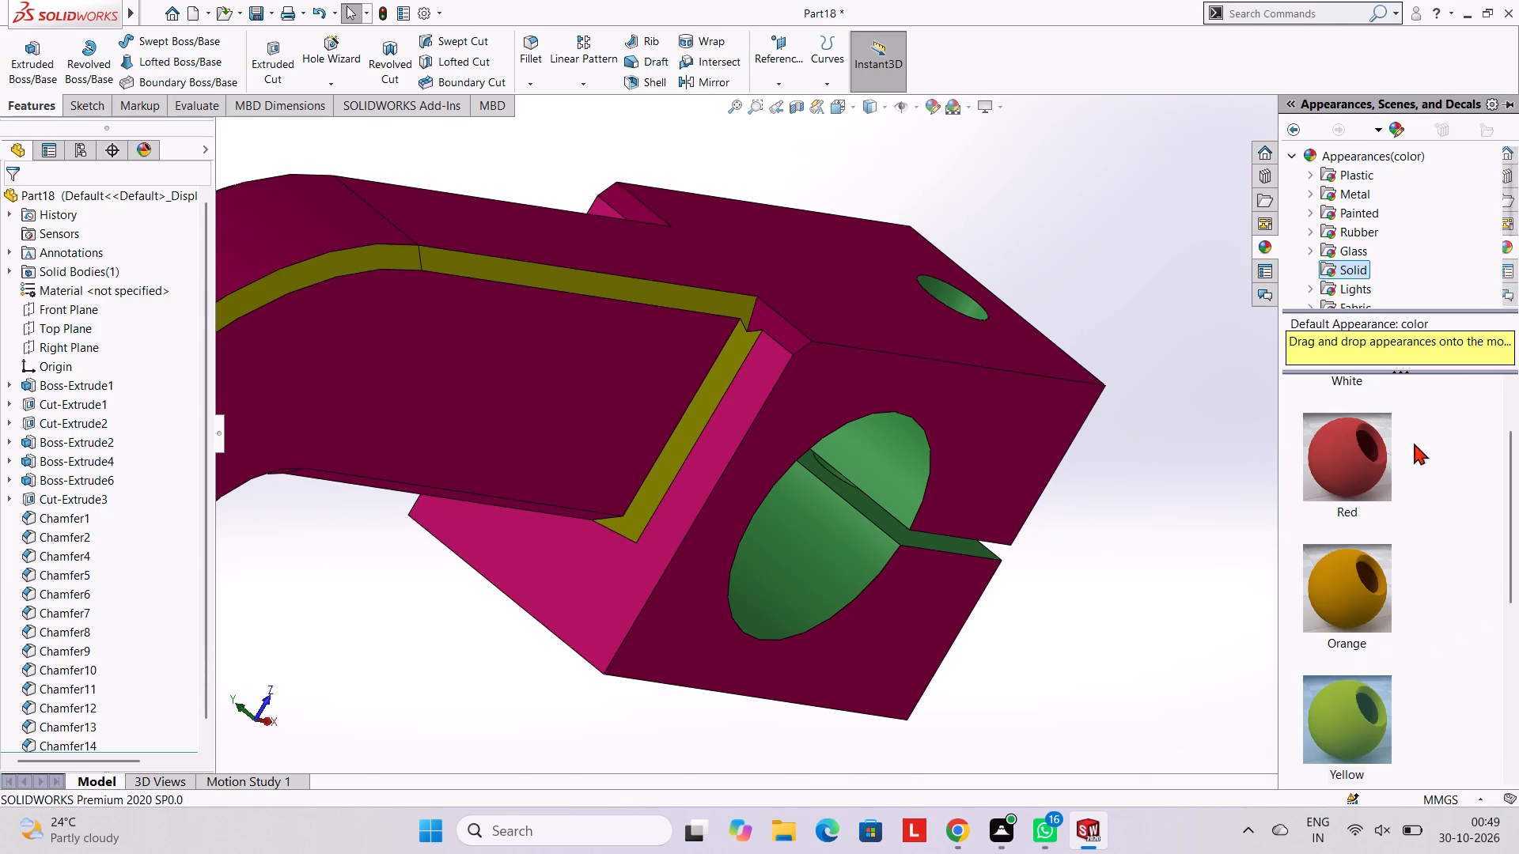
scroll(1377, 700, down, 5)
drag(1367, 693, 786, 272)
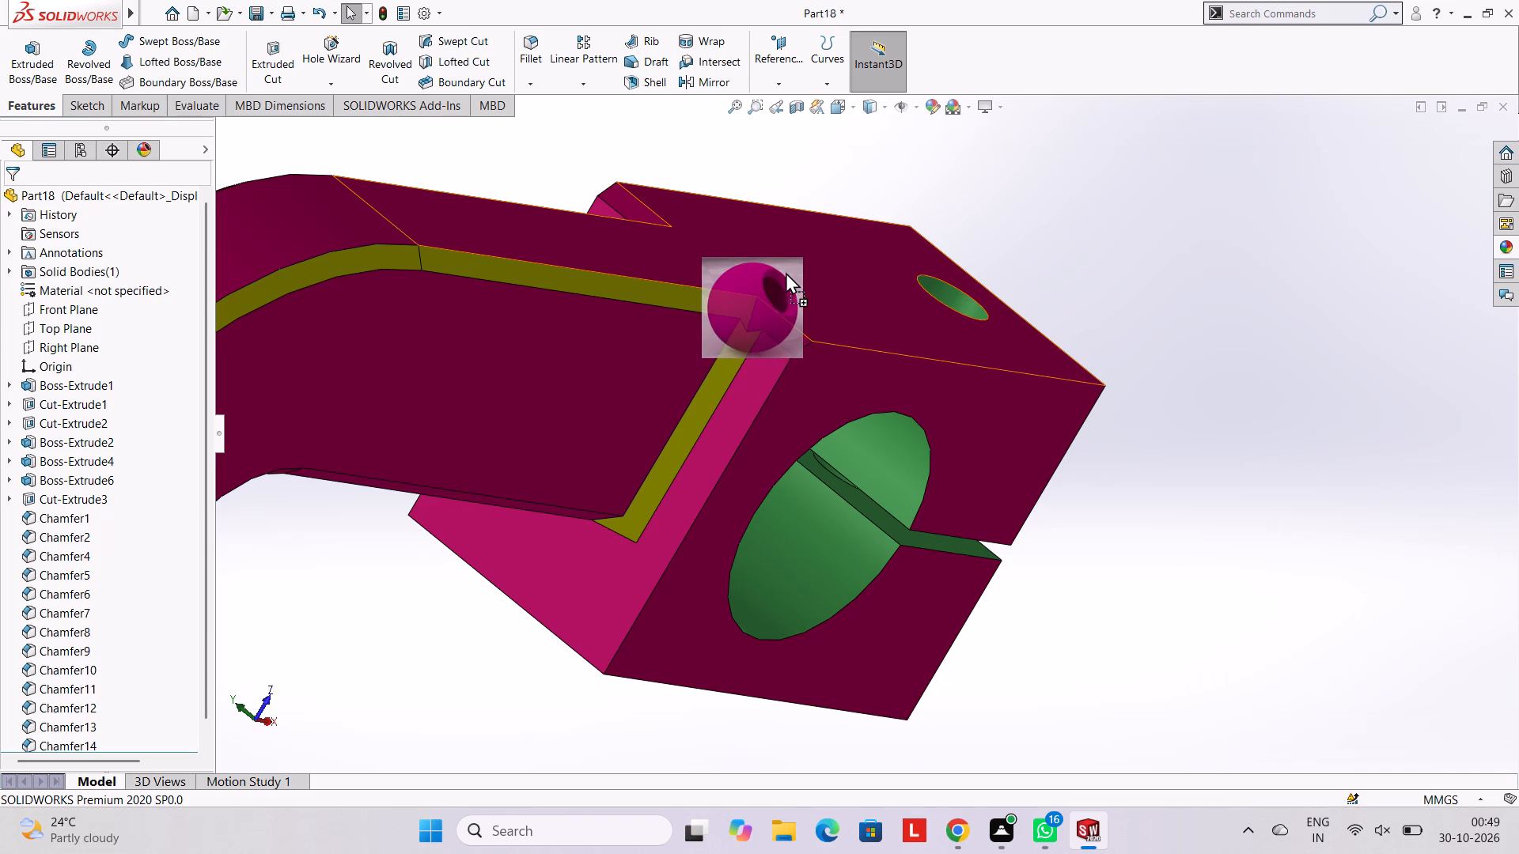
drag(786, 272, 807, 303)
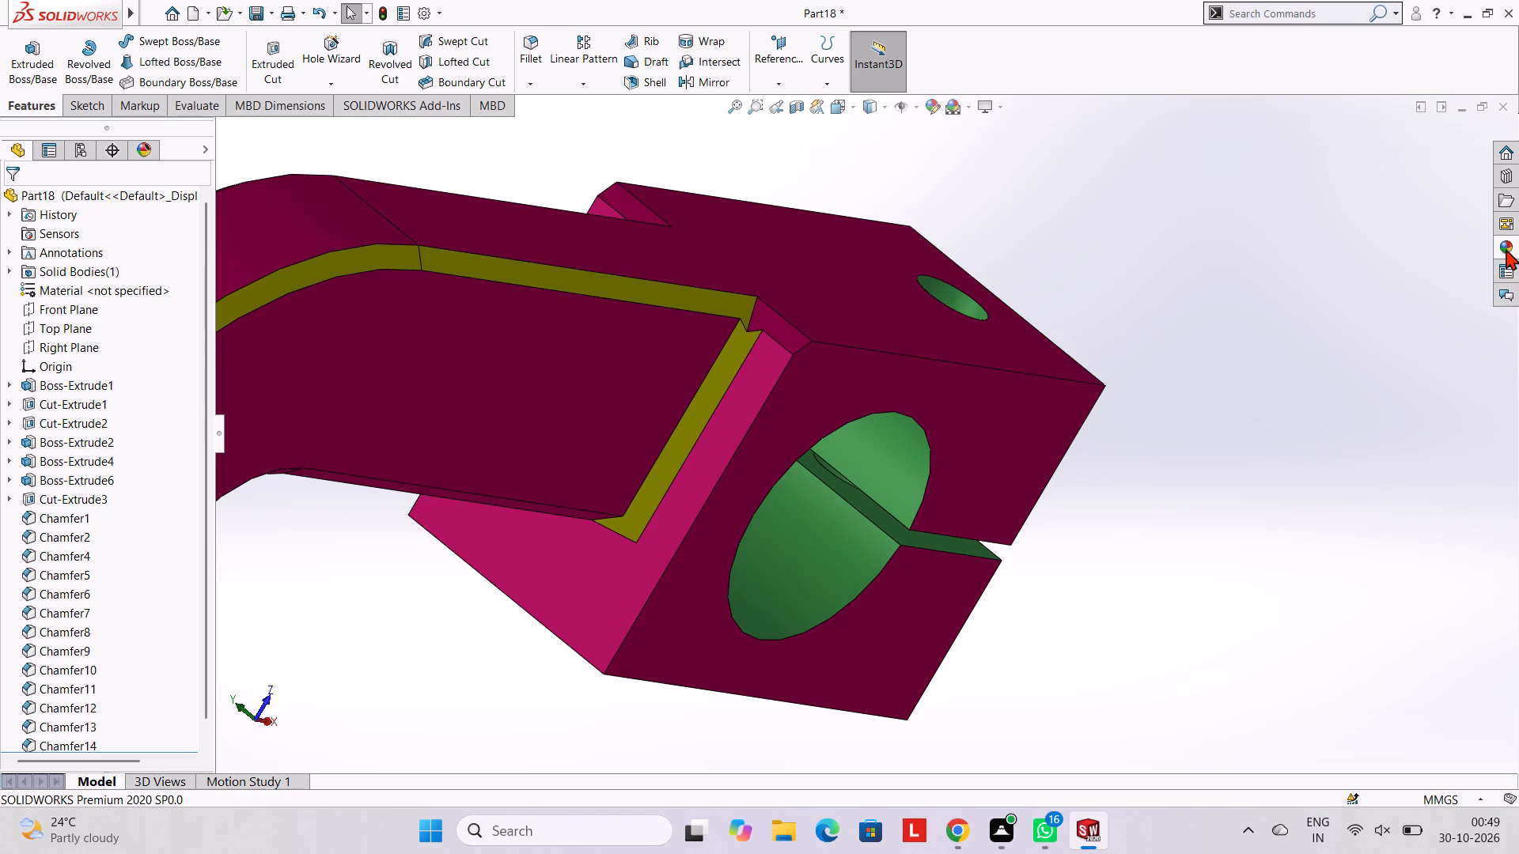
Apply the solid Yellow appearance to the short chamfer at the clamp block's top corner beside the arm joint.
click(1506, 248)
scroll(1326, 572, up, 4)
scroll(1381, 670, down, 2)
drag(1354, 412, 784, 324)
click(784, 324)
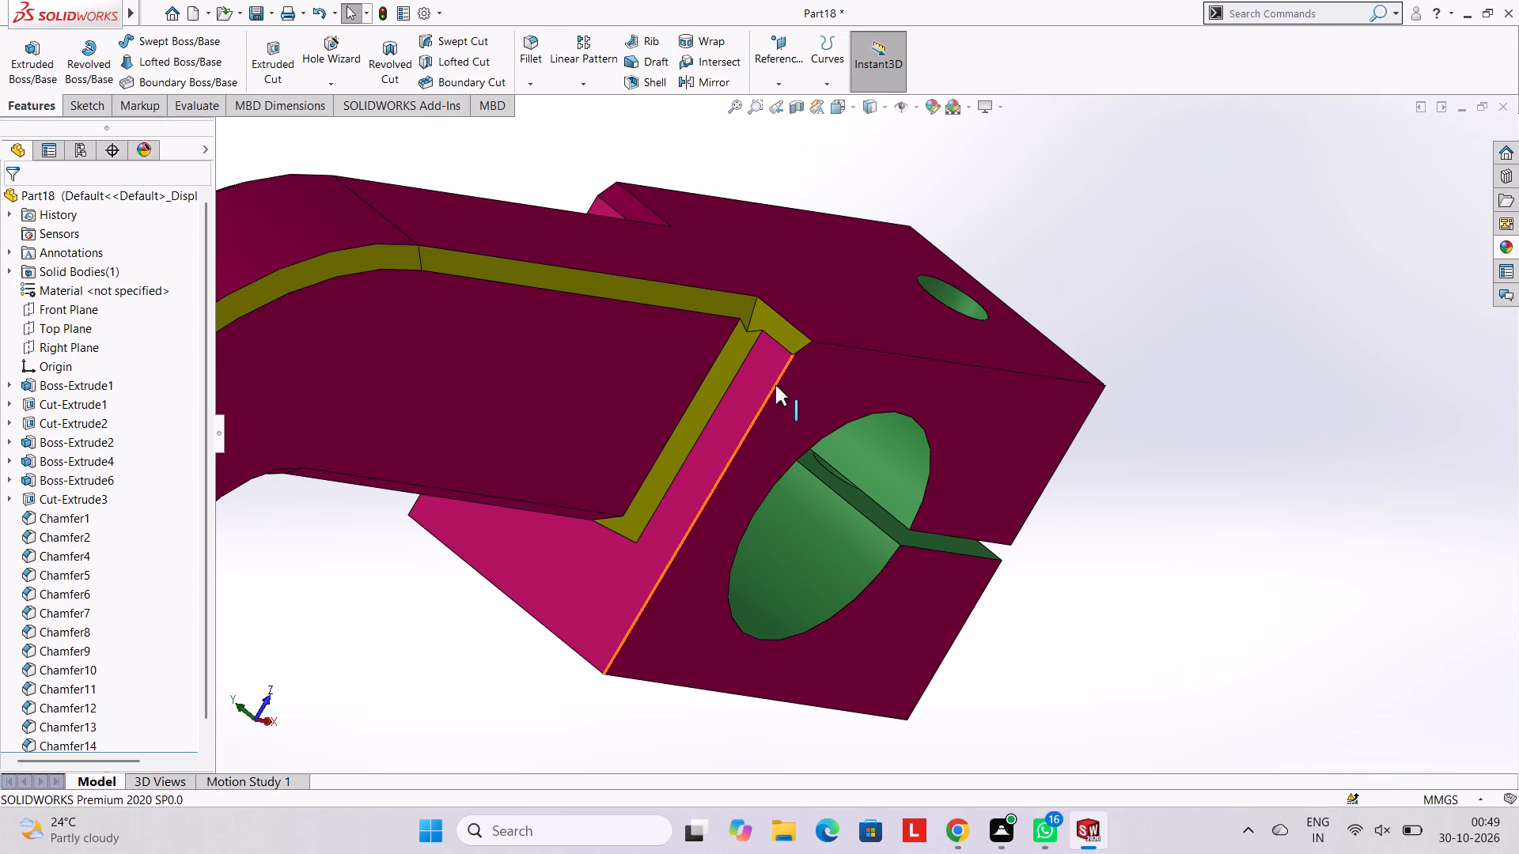
Apply the solid Yellow appearance to the chamfer feature around the triangular plate's upper edge and the arm's foot.
scroll(775, 385, up, 2)
scroll(659, 341, up, 3)
scroll(445, 588, up, 1)
scroll(486, 579, down, 3)
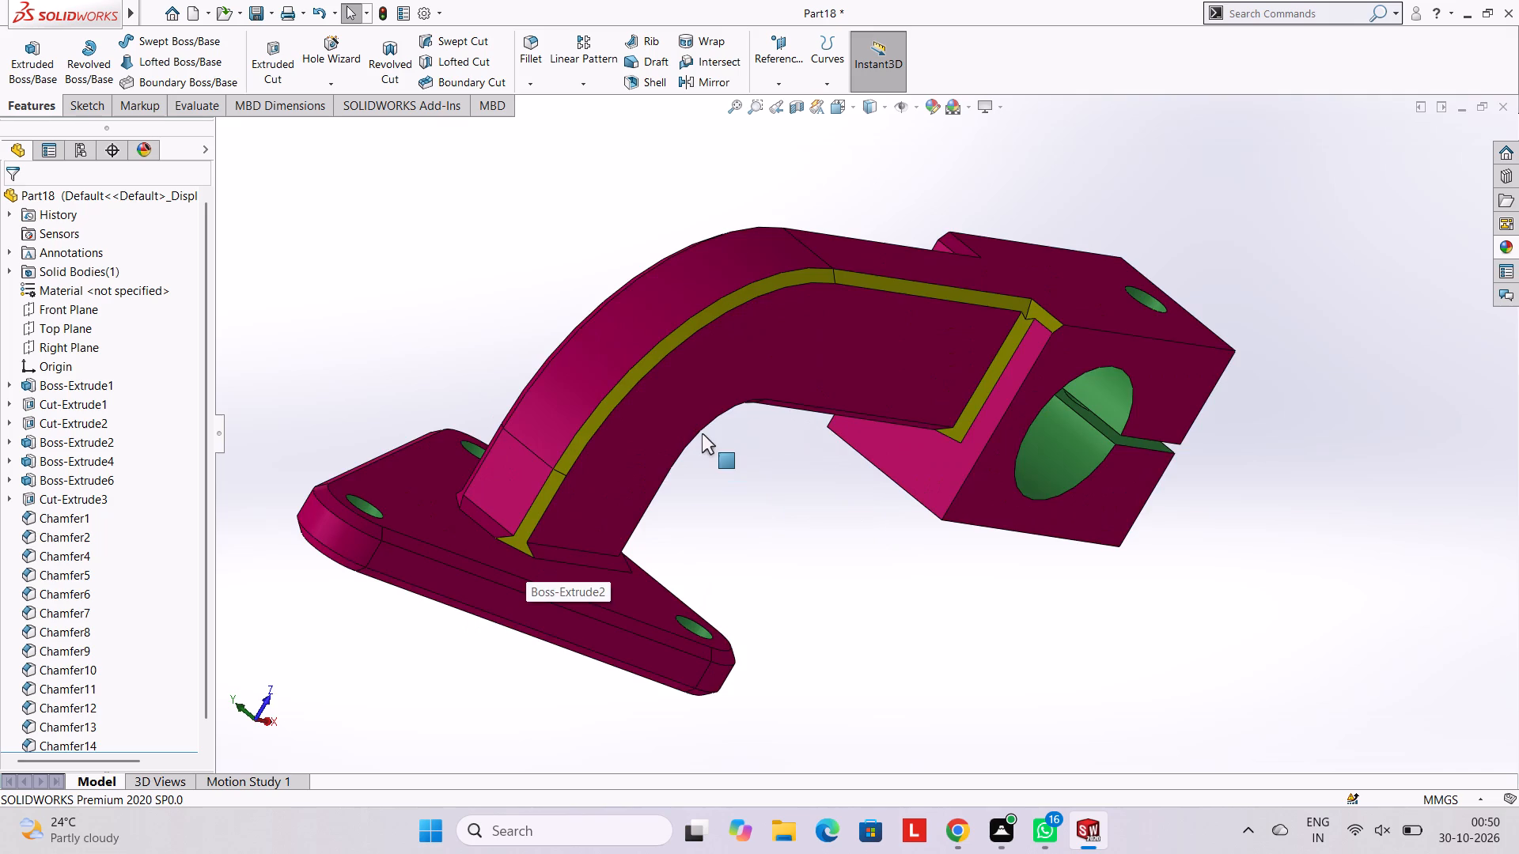
middle_drag(642, 508, 550, 579)
scroll(581, 592, up, 1)
middle_drag(591, 559, 550, 591)
scroll(582, 607, up, 1)
scroll(586, 610, down, 2)
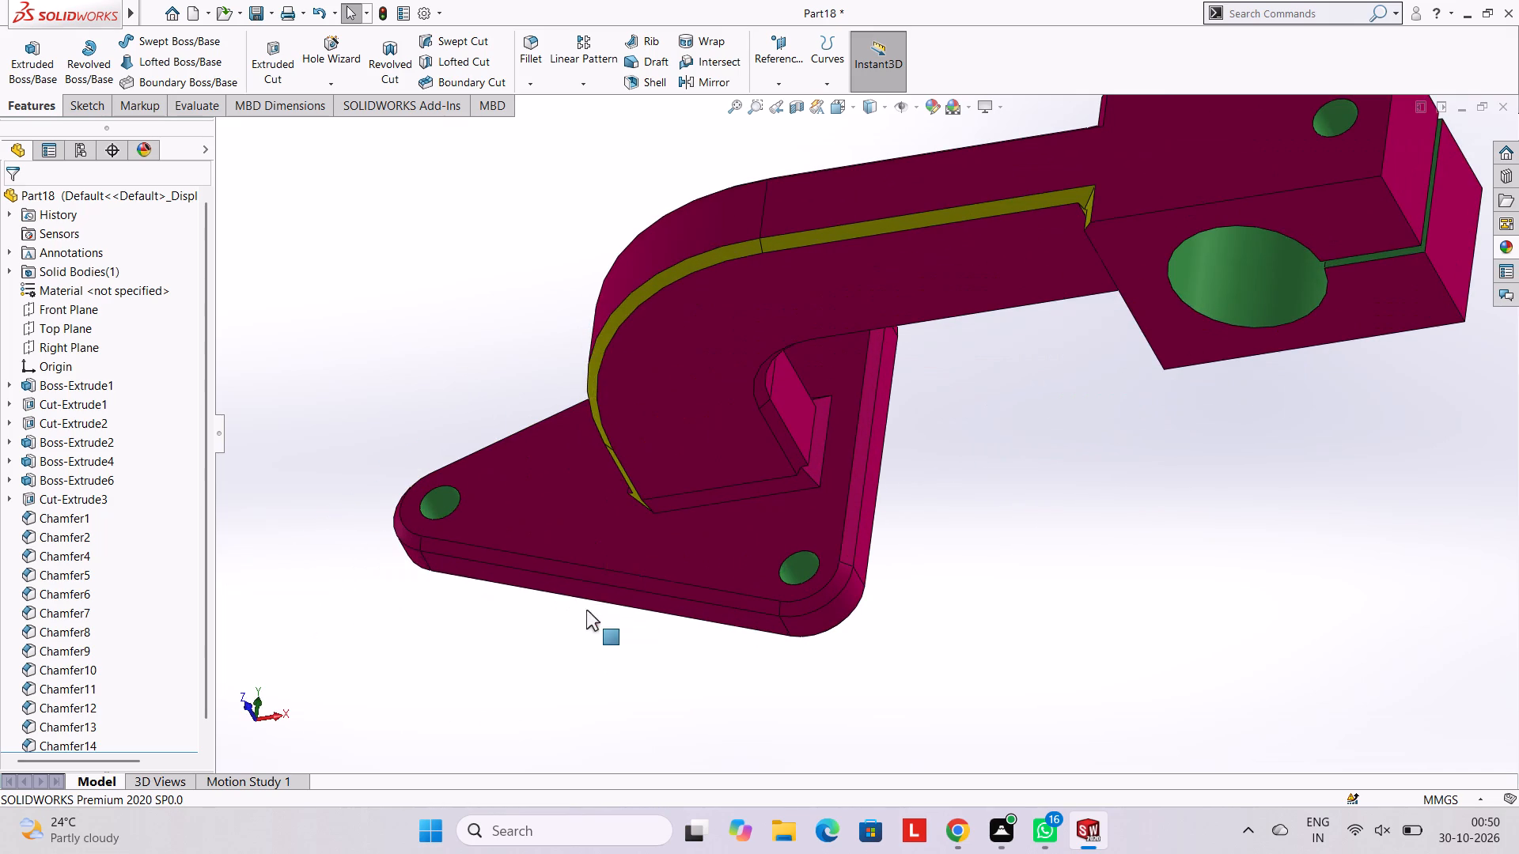
click(1513, 251)
drag(1356, 425, 712, 615)
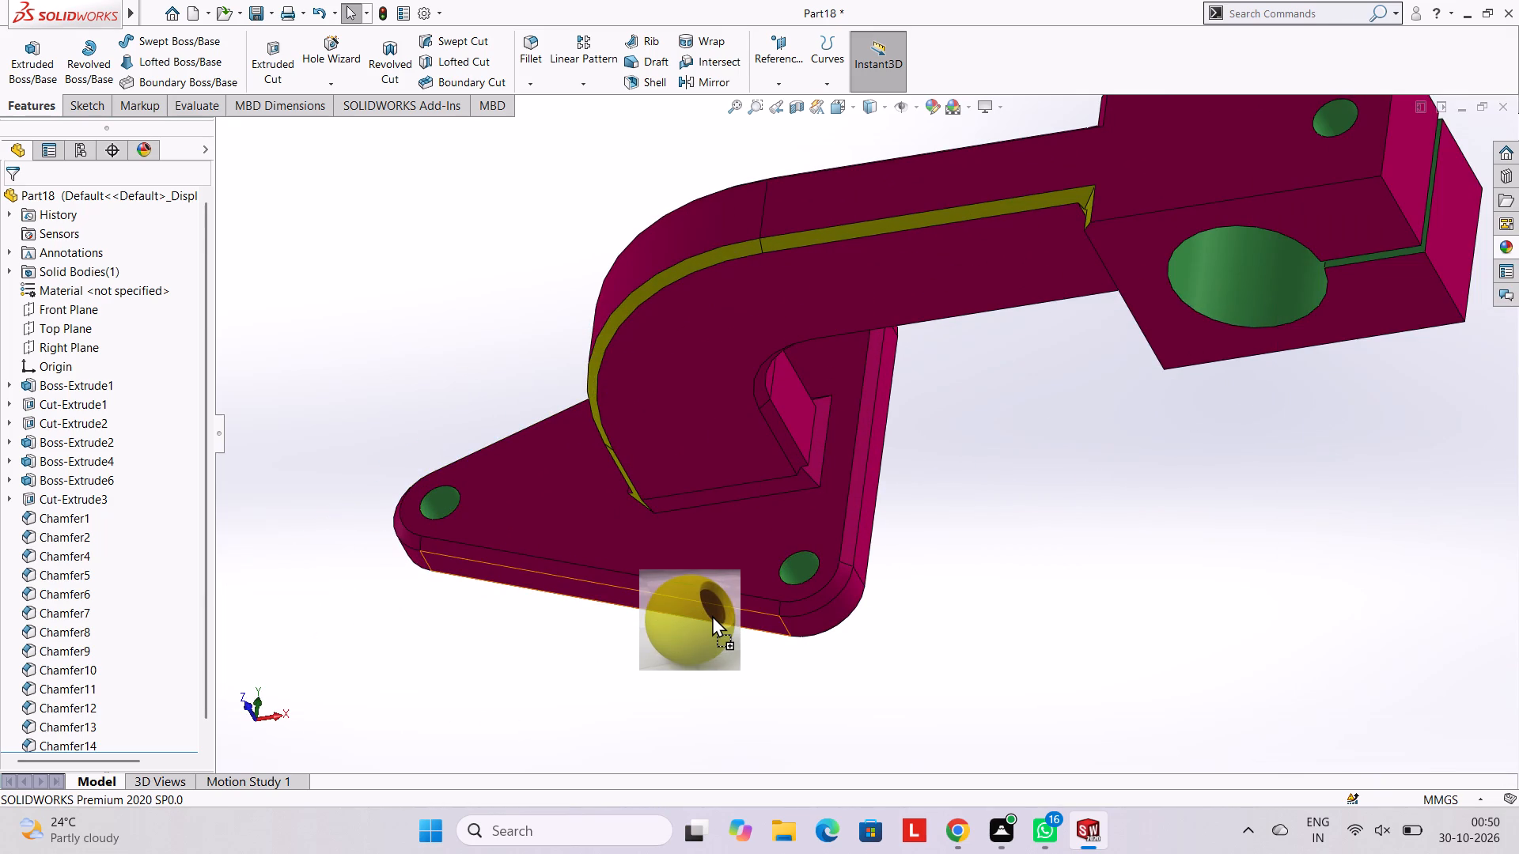
drag(712, 615, 710, 599)
click(710, 599)
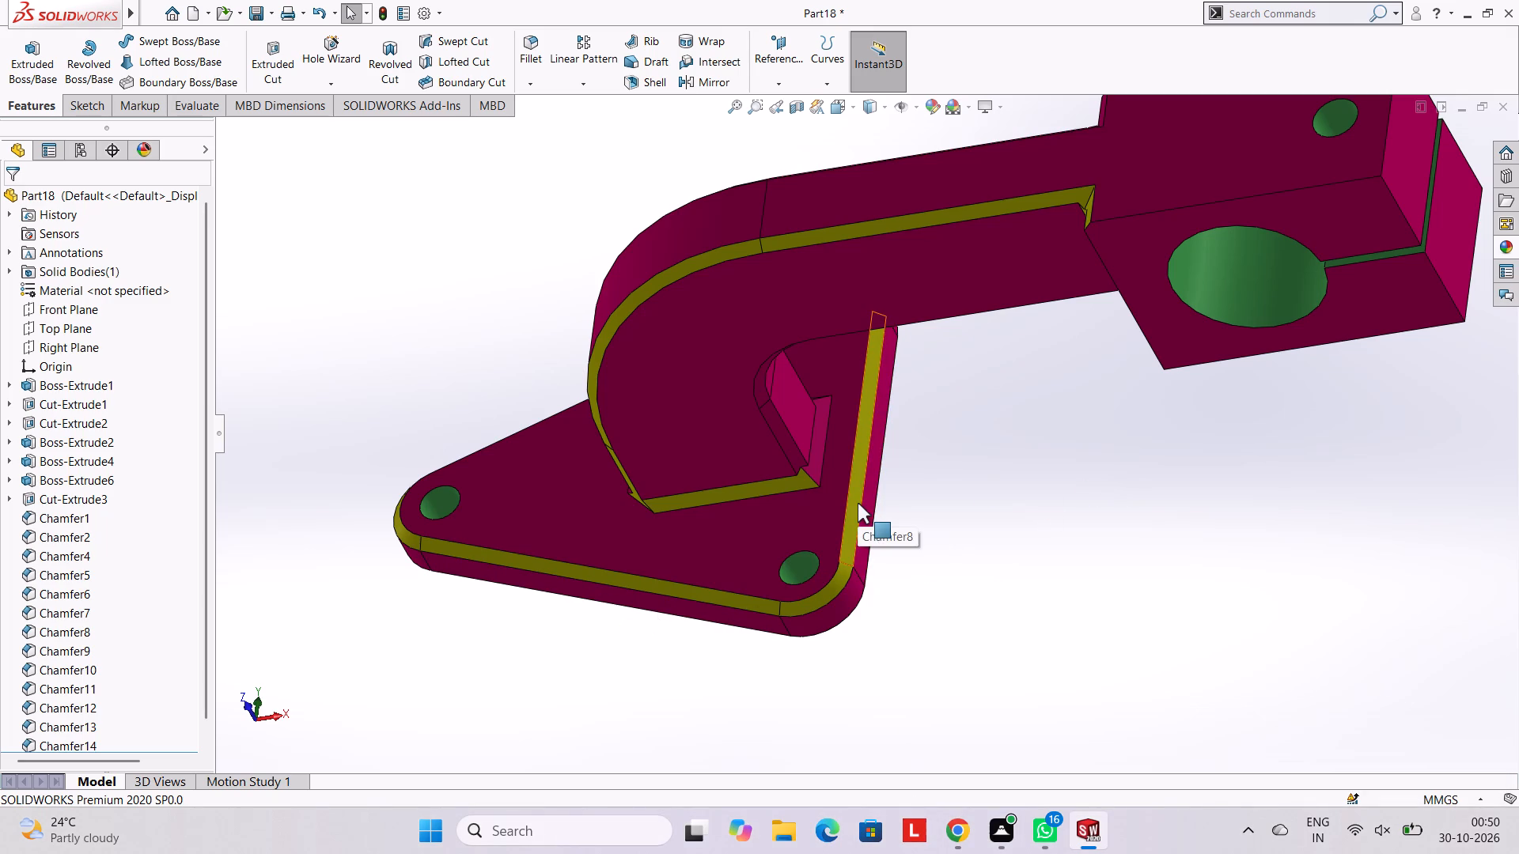
Apply the solid Yellow appearance to the chamfer around the triangular plate's underside edge.
scroll(866, 486, up, 2)
middle_drag(883, 498, 869, 400)
scroll(872, 409, up, 1)
middle_drag(891, 629, 812, 478)
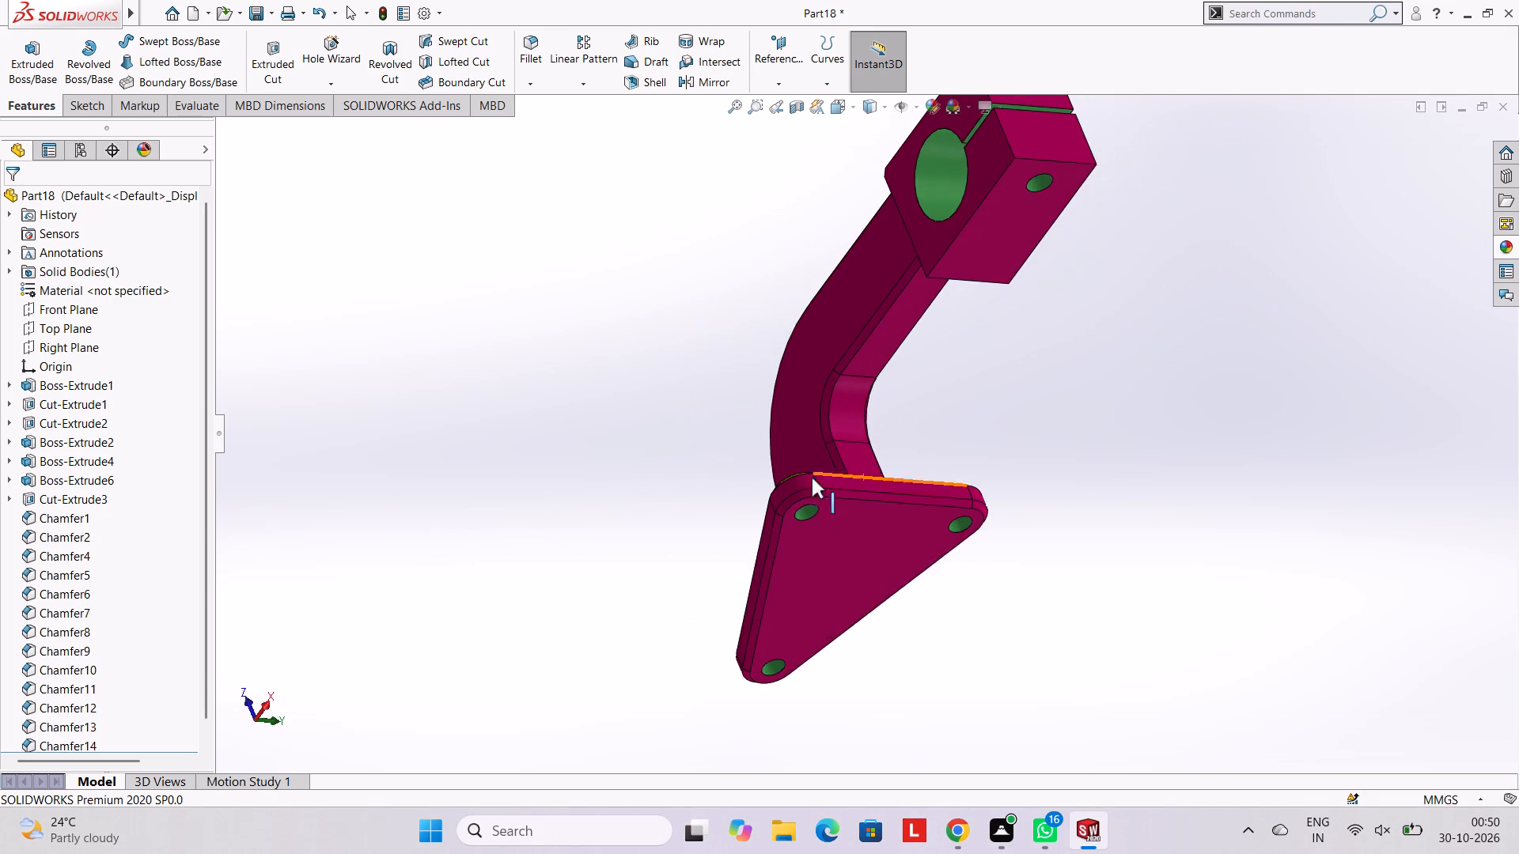
click(1502, 242)
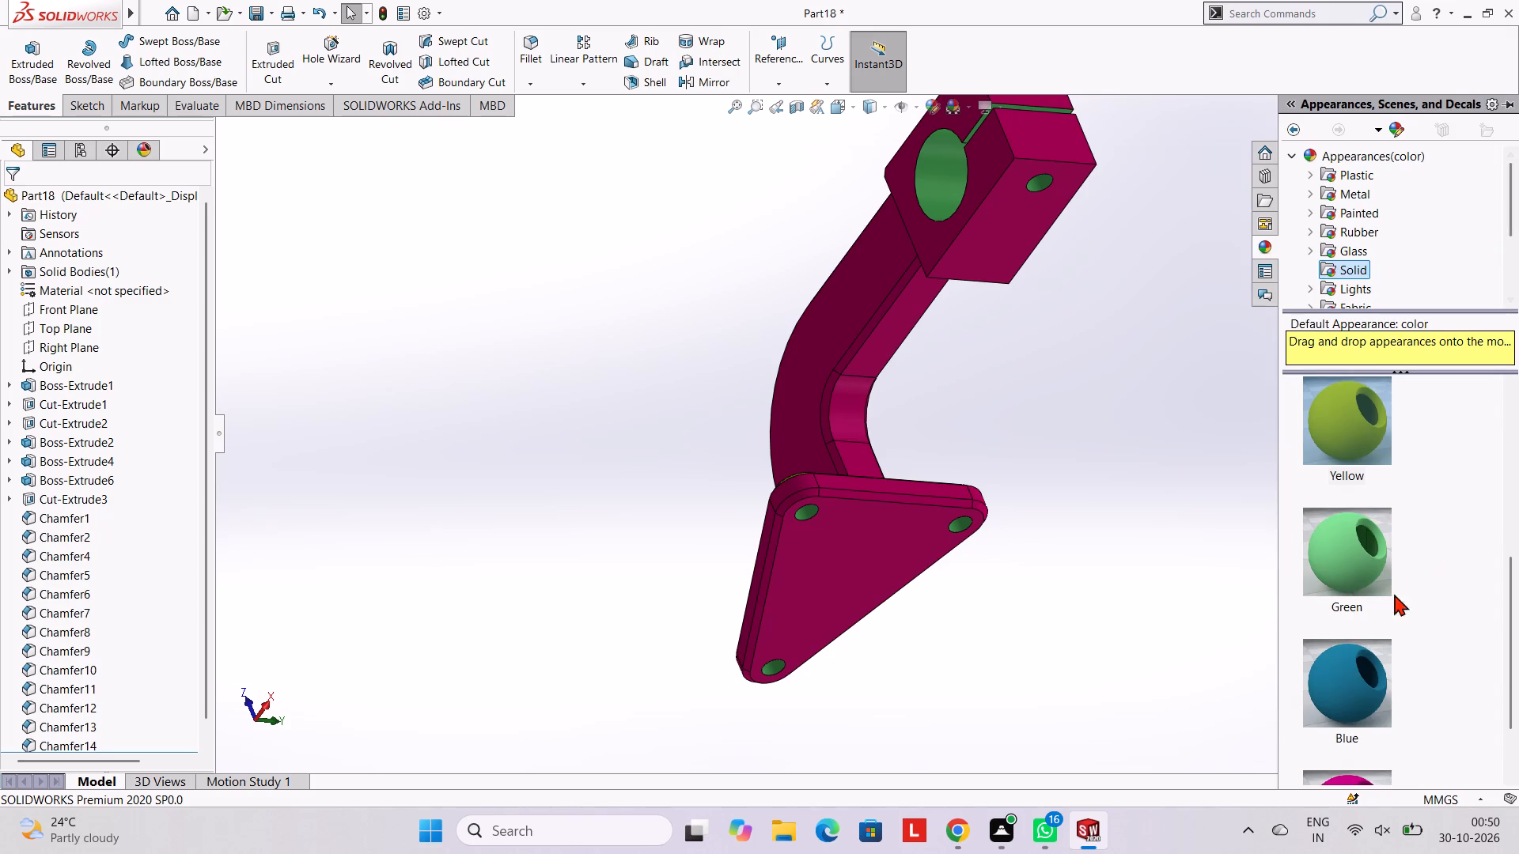
drag(1343, 447, 855, 497)
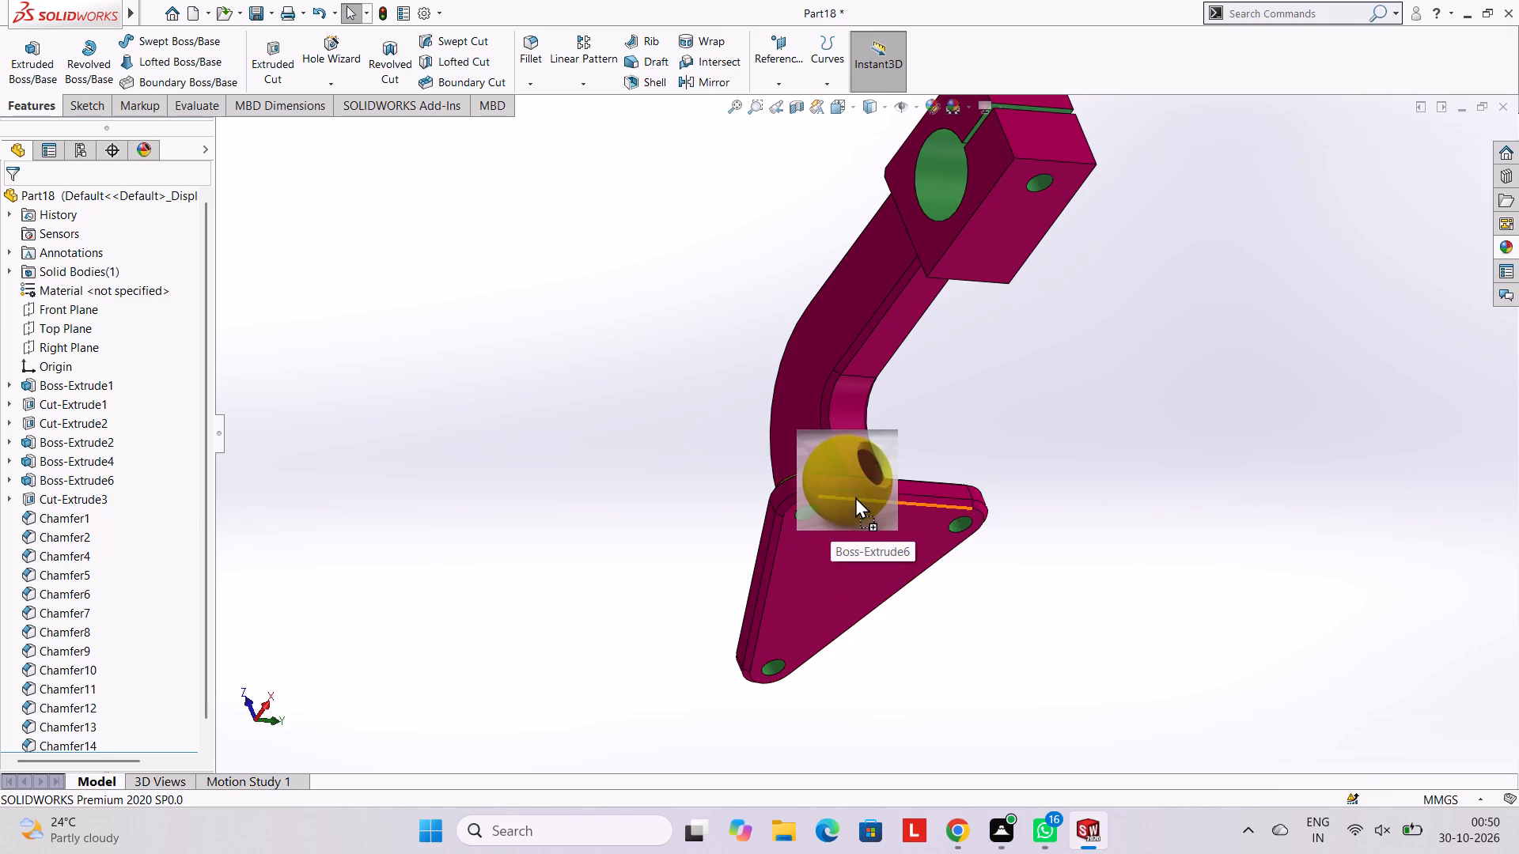
drag(855, 497, 850, 494)
click(850, 494)
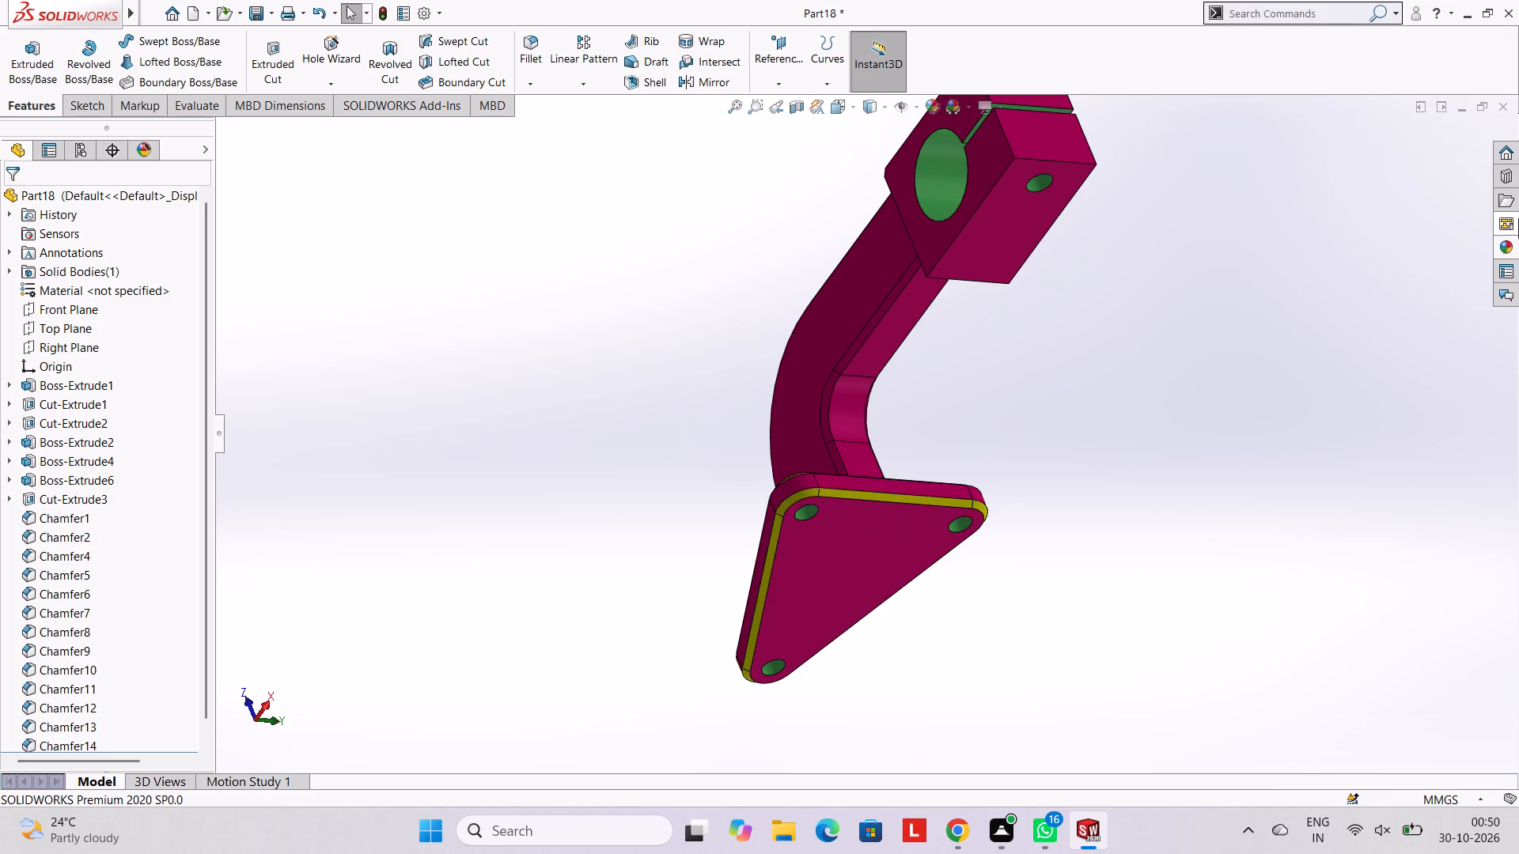
Apply the solid Yellow appearance to the chamfer along the curved arm's inner edge.
click(1509, 248)
drag(1349, 410, 797, 449)
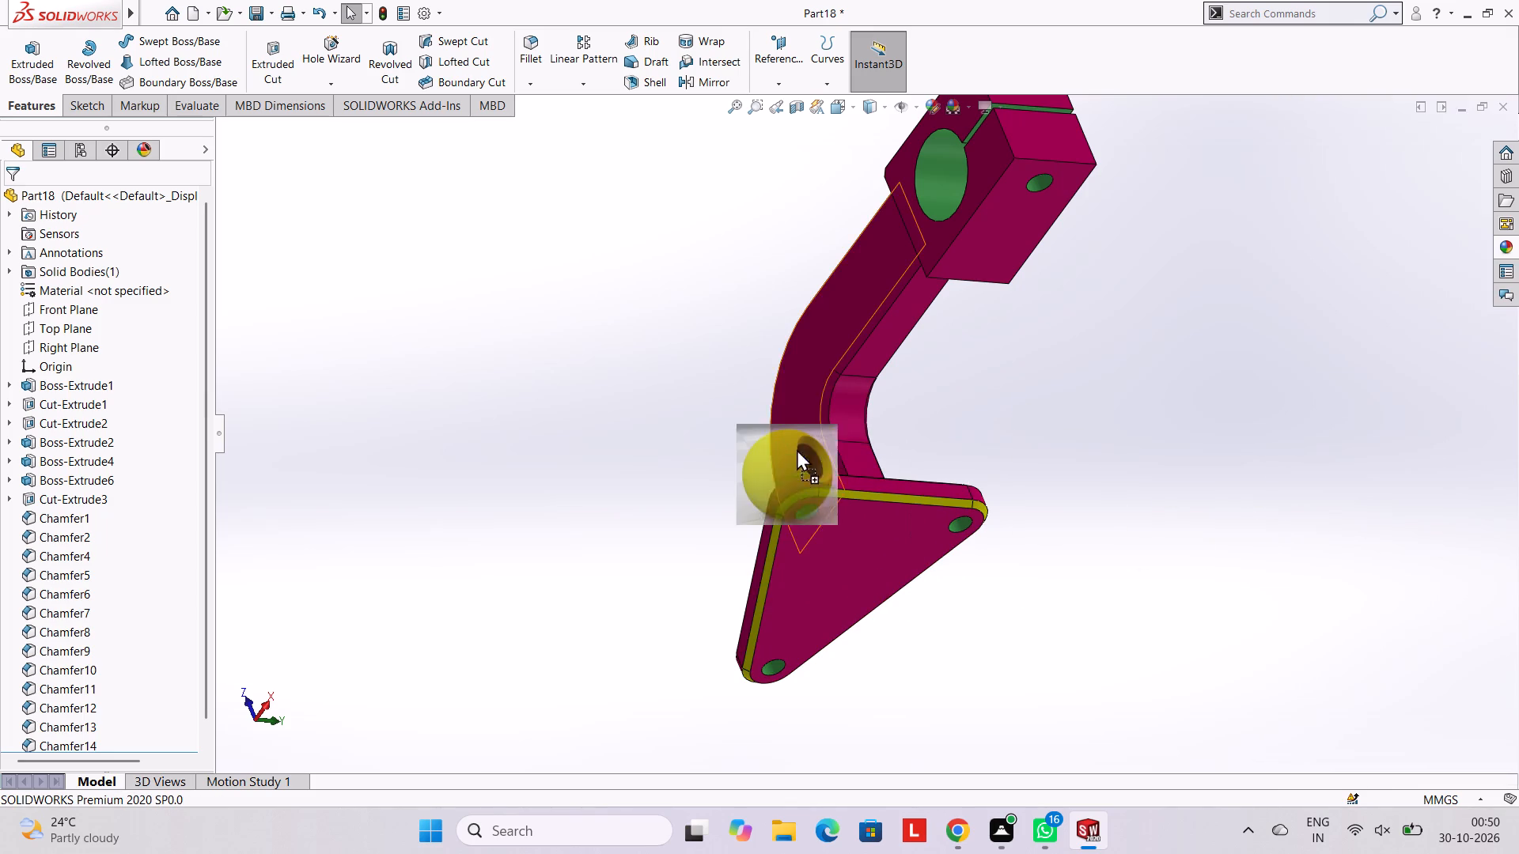
drag(797, 449, 826, 393)
click(826, 393)
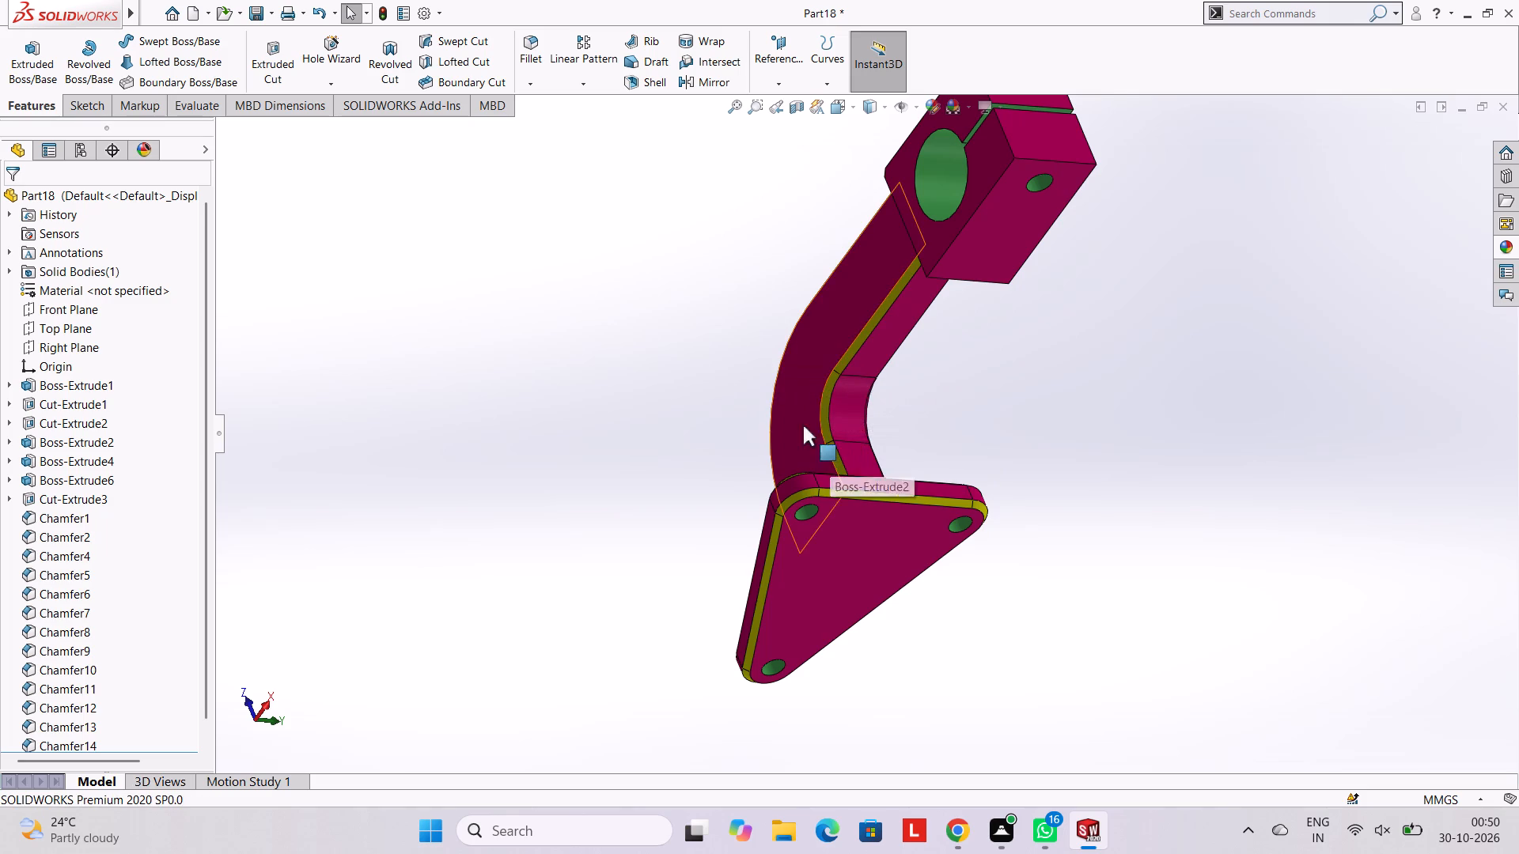
Apply the solid Yellow appearance to the chamfer along the arm's outer edge on the opposite side.
middle_drag(925, 424, 996, 528)
middle_drag(892, 452, 926, 466)
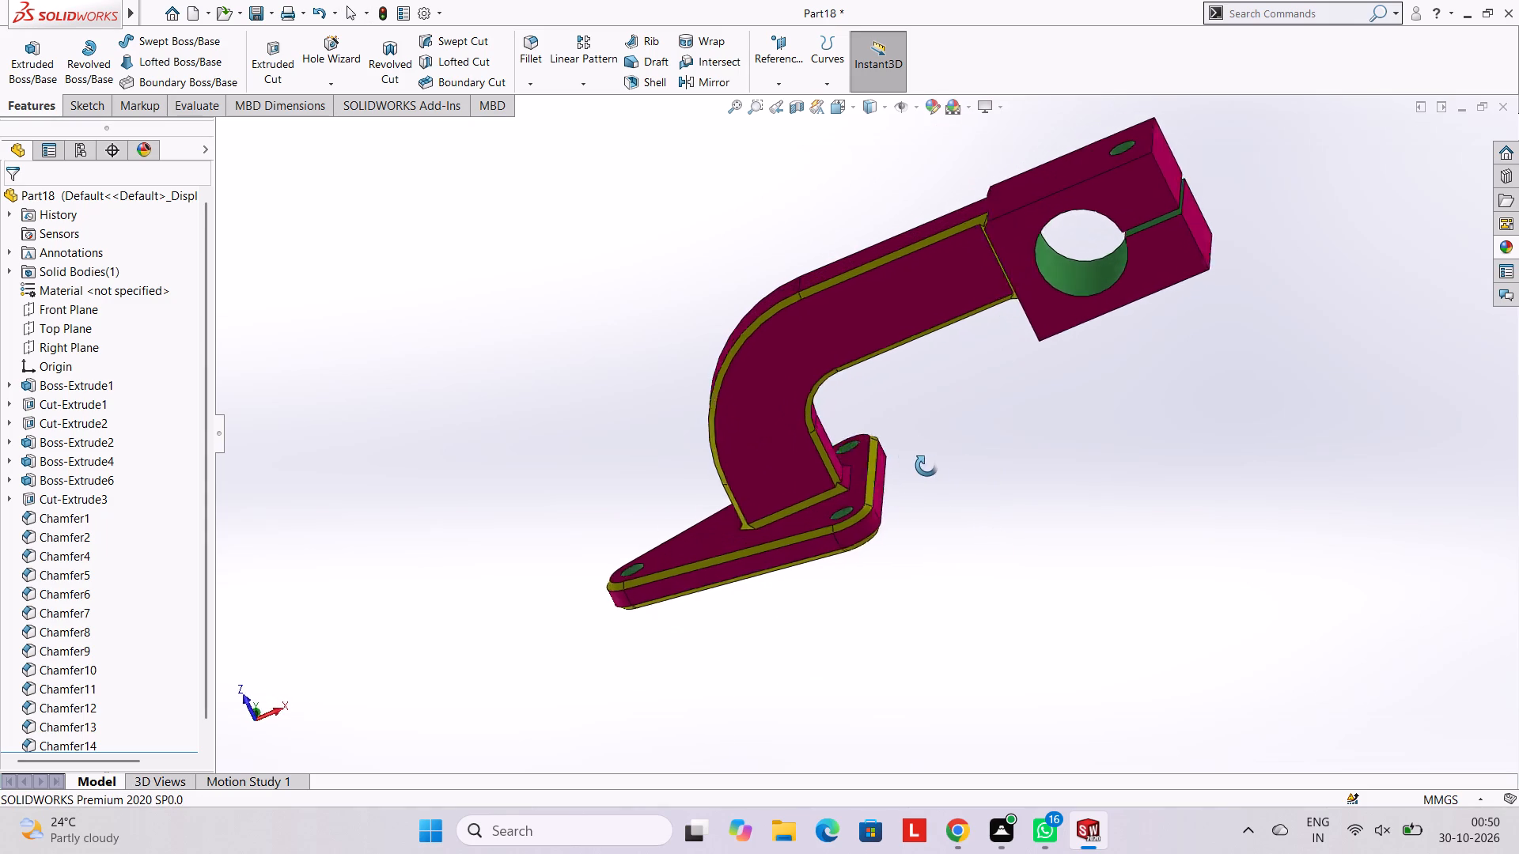
middle_drag(926, 466, 967, 459)
middle_drag(728, 486, 900, 559)
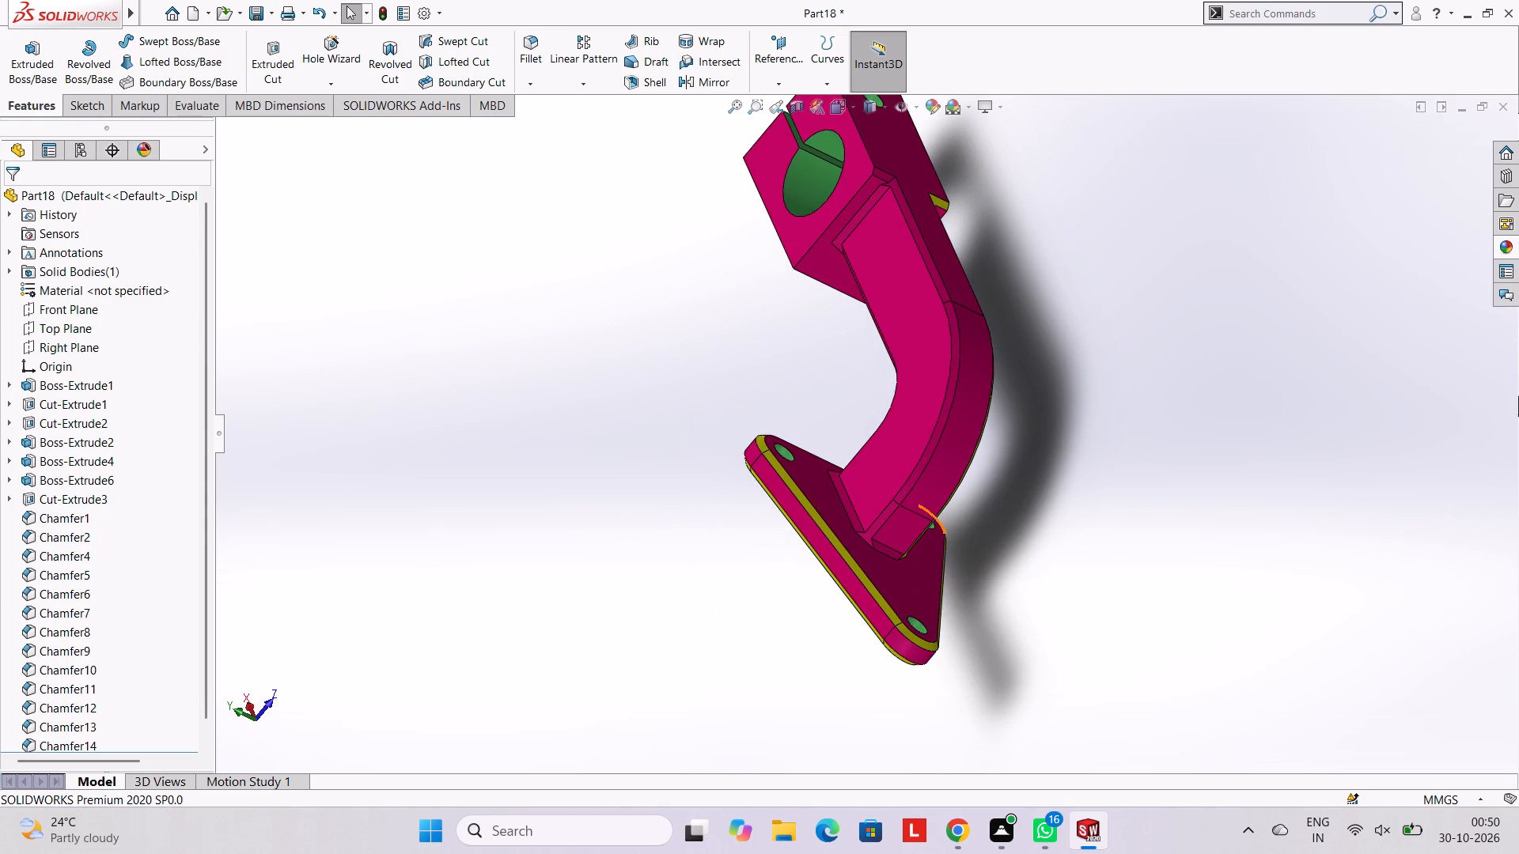
click(1511, 239)
drag(1351, 437, 1159, 520)
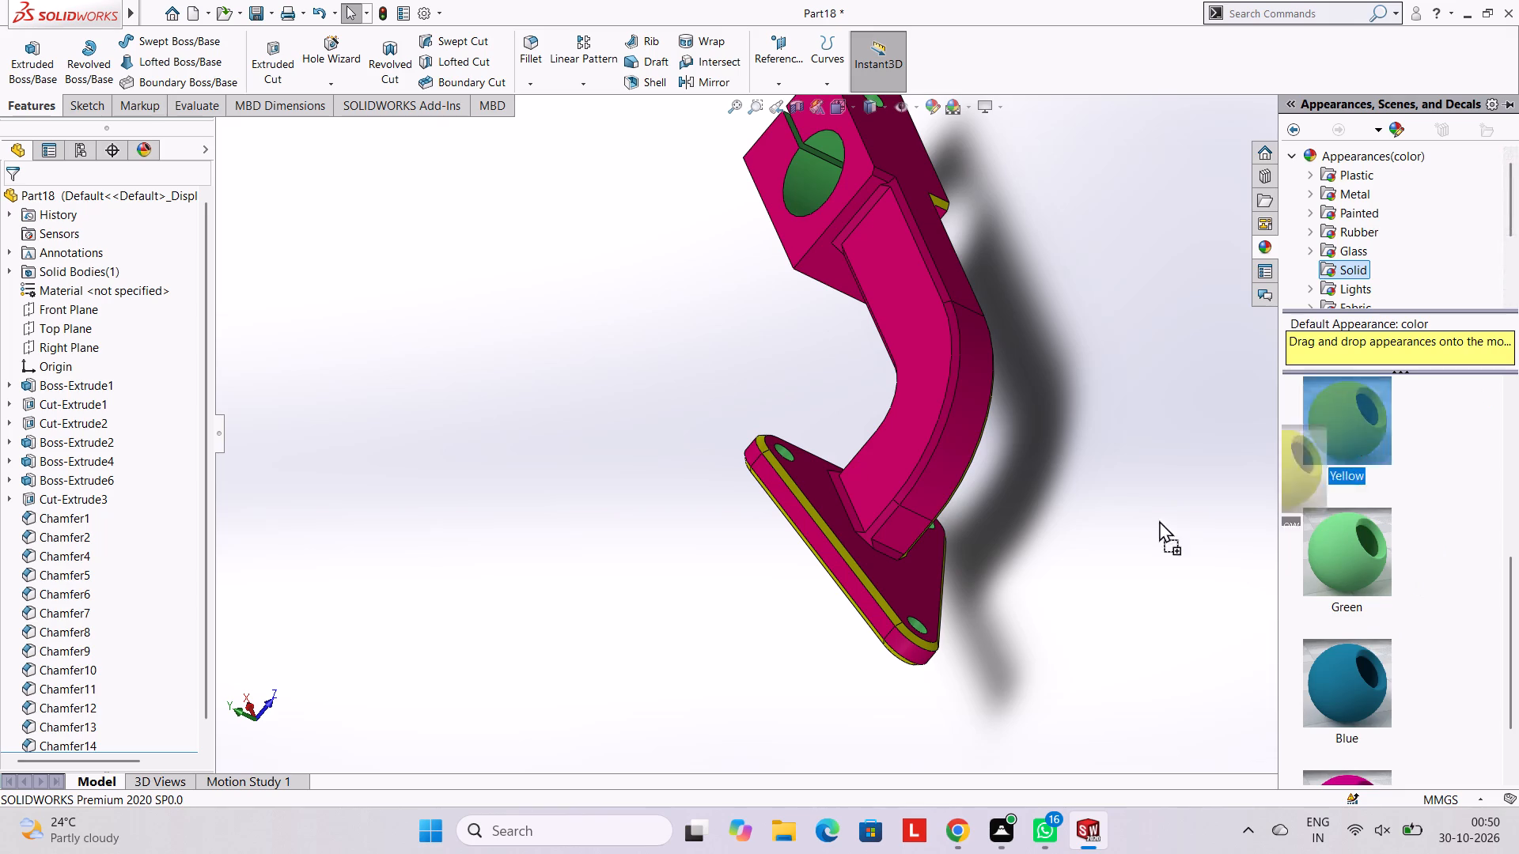
drag(1159, 520, 939, 436)
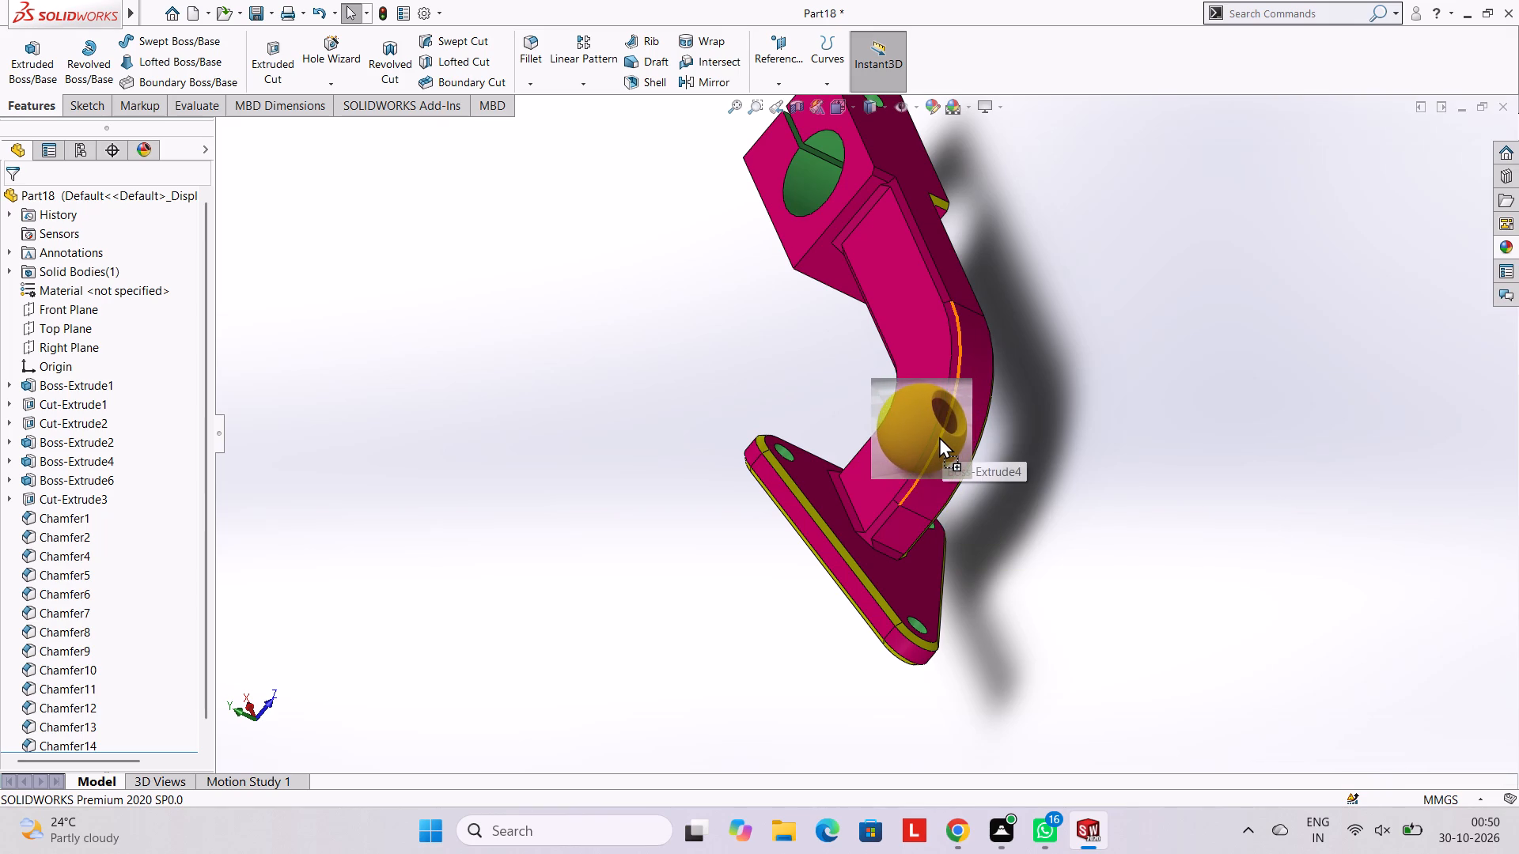
drag(939, 436, 938, 436)
click(938, 436)
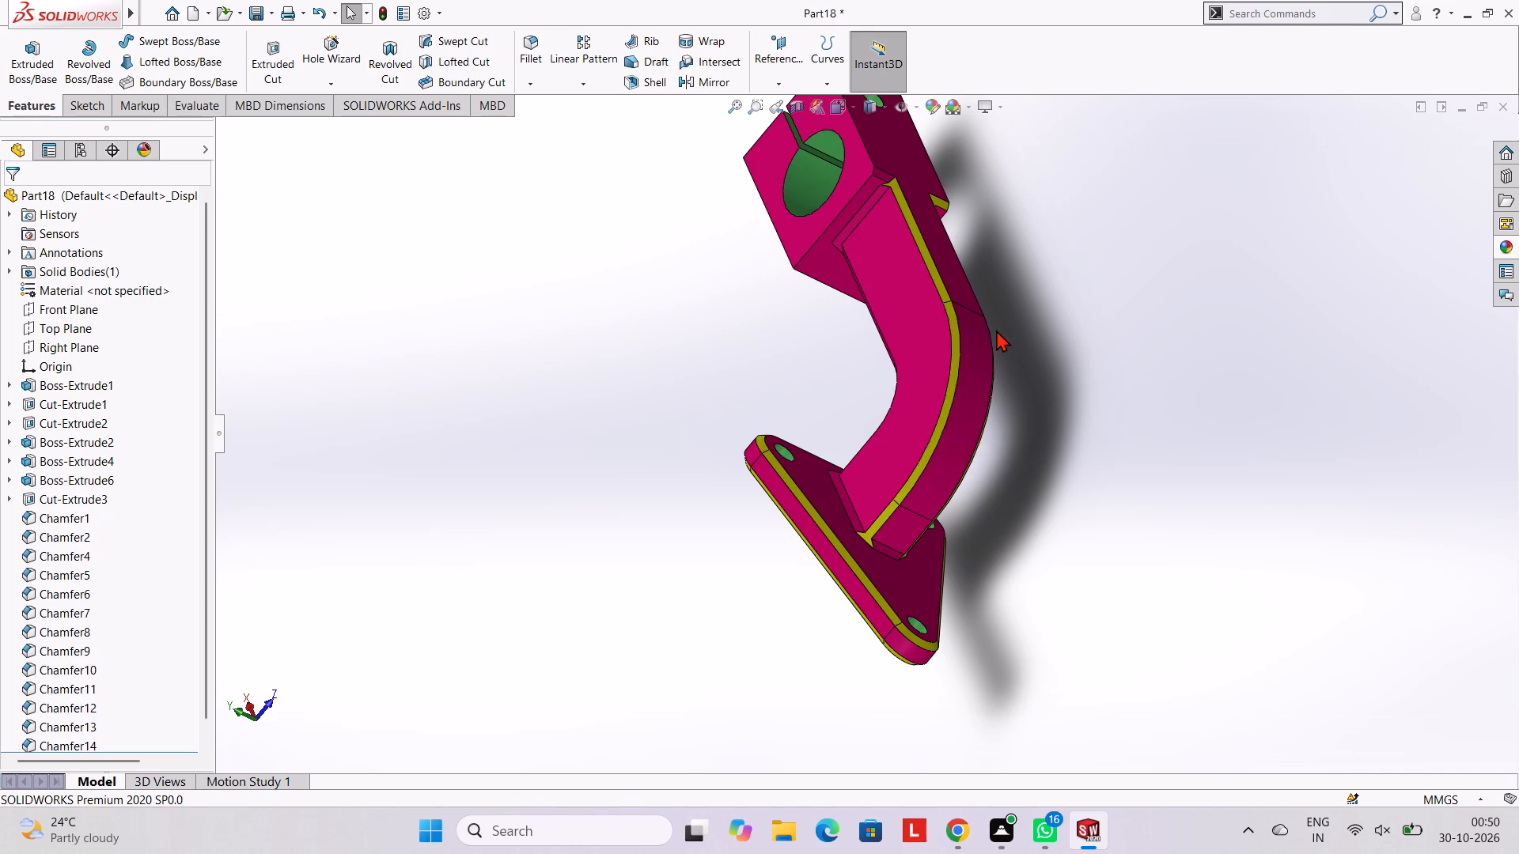
Apply the solid Yellow appearance to the chamfer feature where the curved arm's flat side face meets the clamp block.
middle_drag(953, 371, 902, 376)
scroll(898, 331, down, 3)
scroll(898, 331, up, 3)
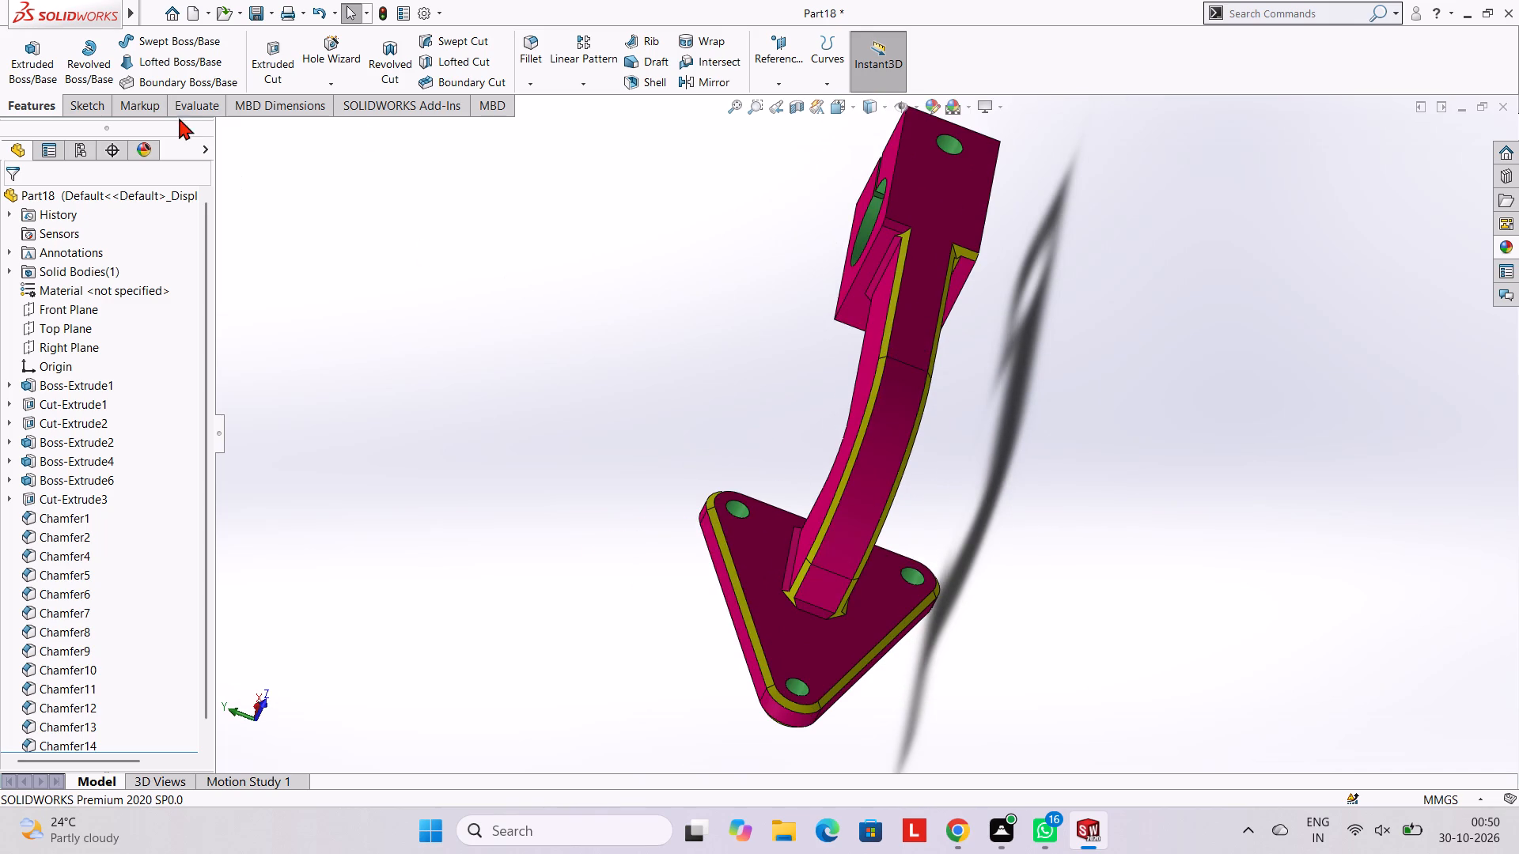
click(1517, 246)
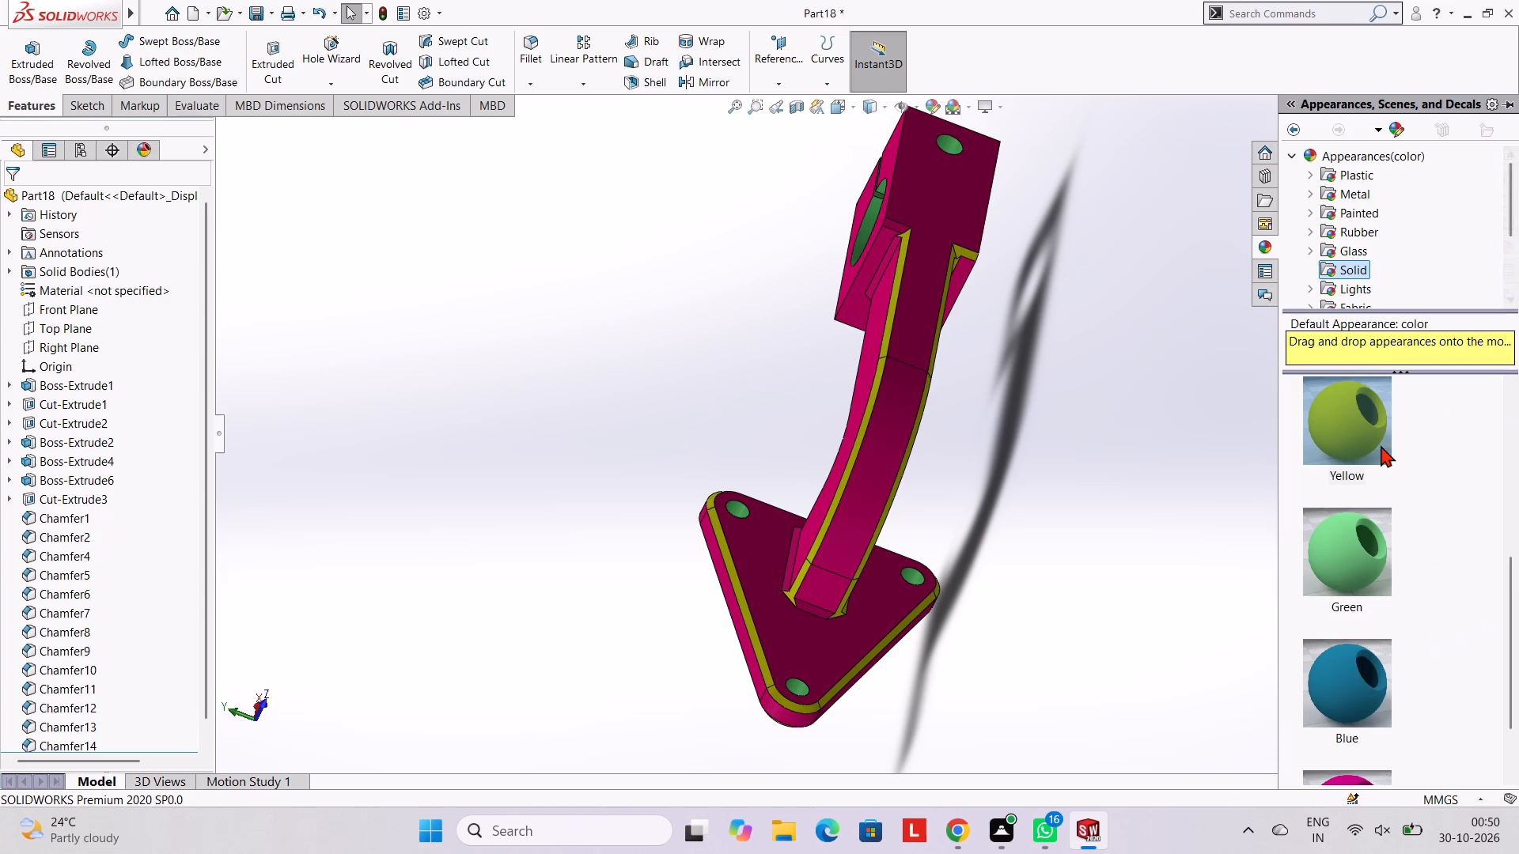
scroll(1356, 533, down, 2)
scroll(1375, 537, up, 2)
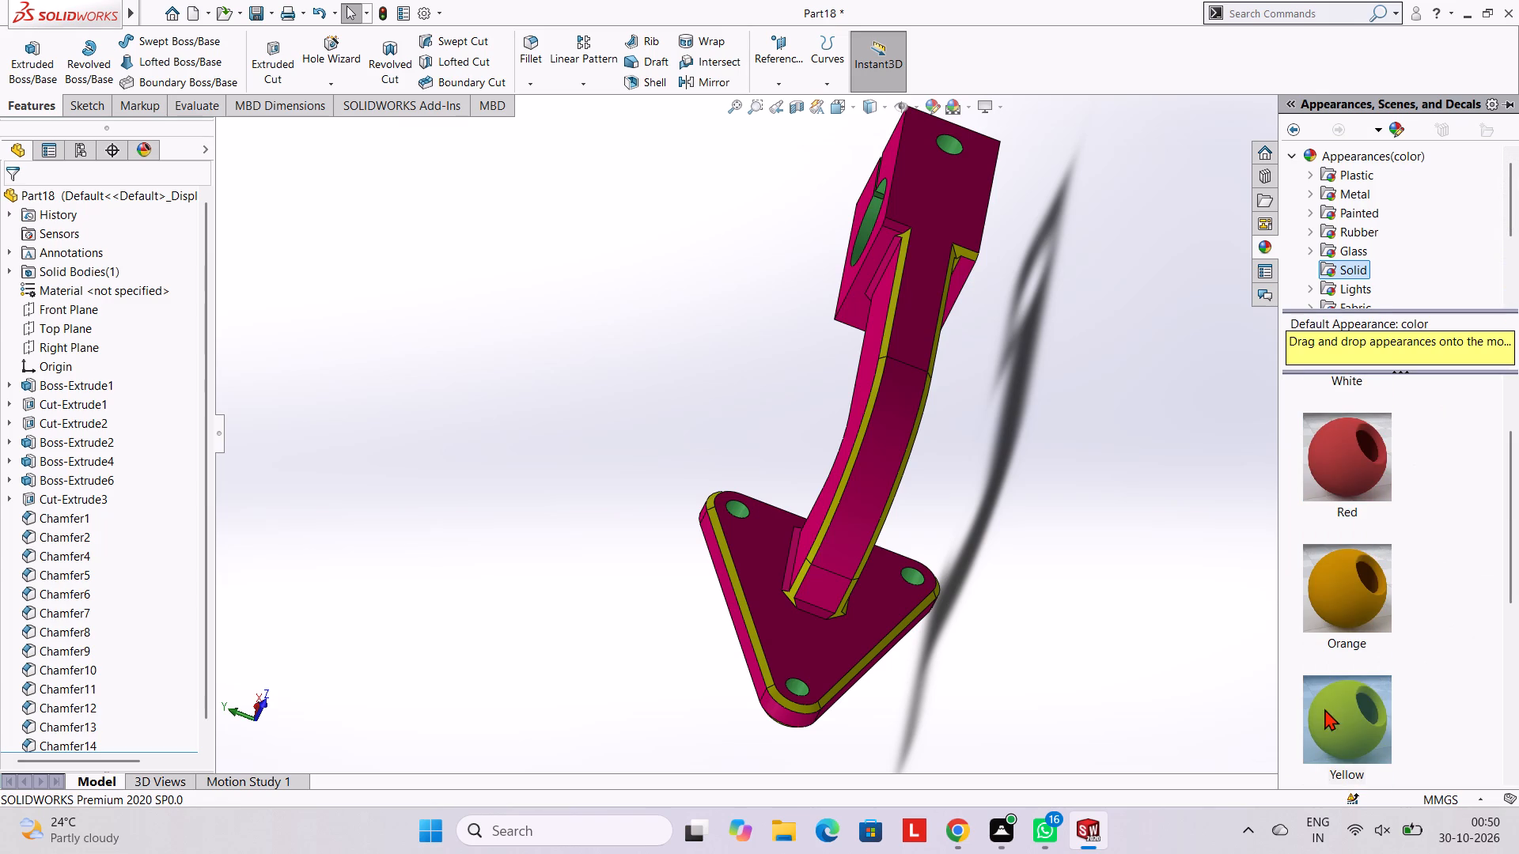
drag(1336, 706, 880, 258)
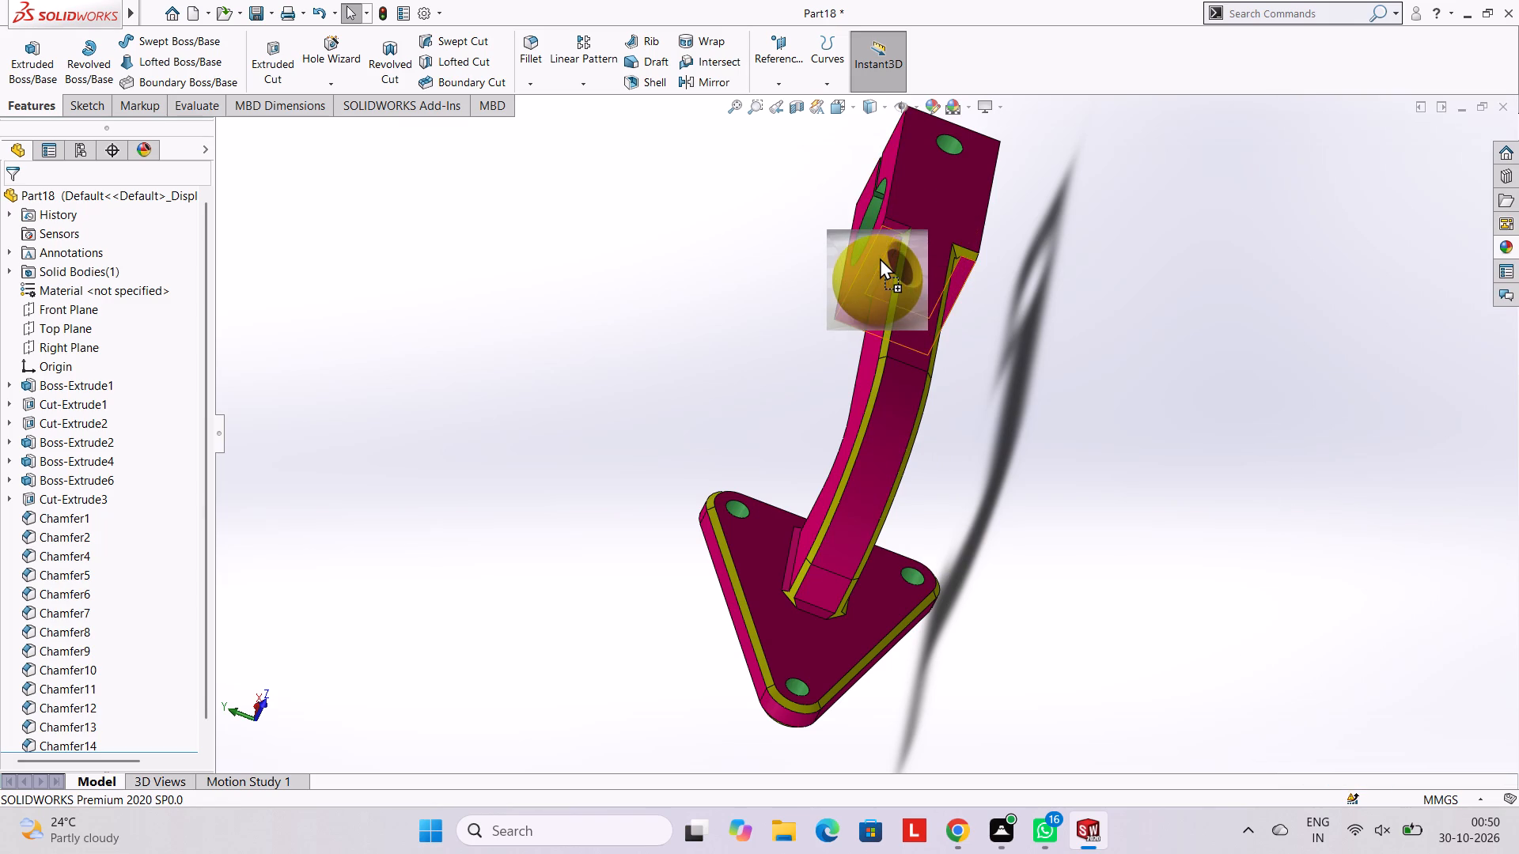
drag(880, 258, 878, 255)
scroll(899, 279, down, 2)
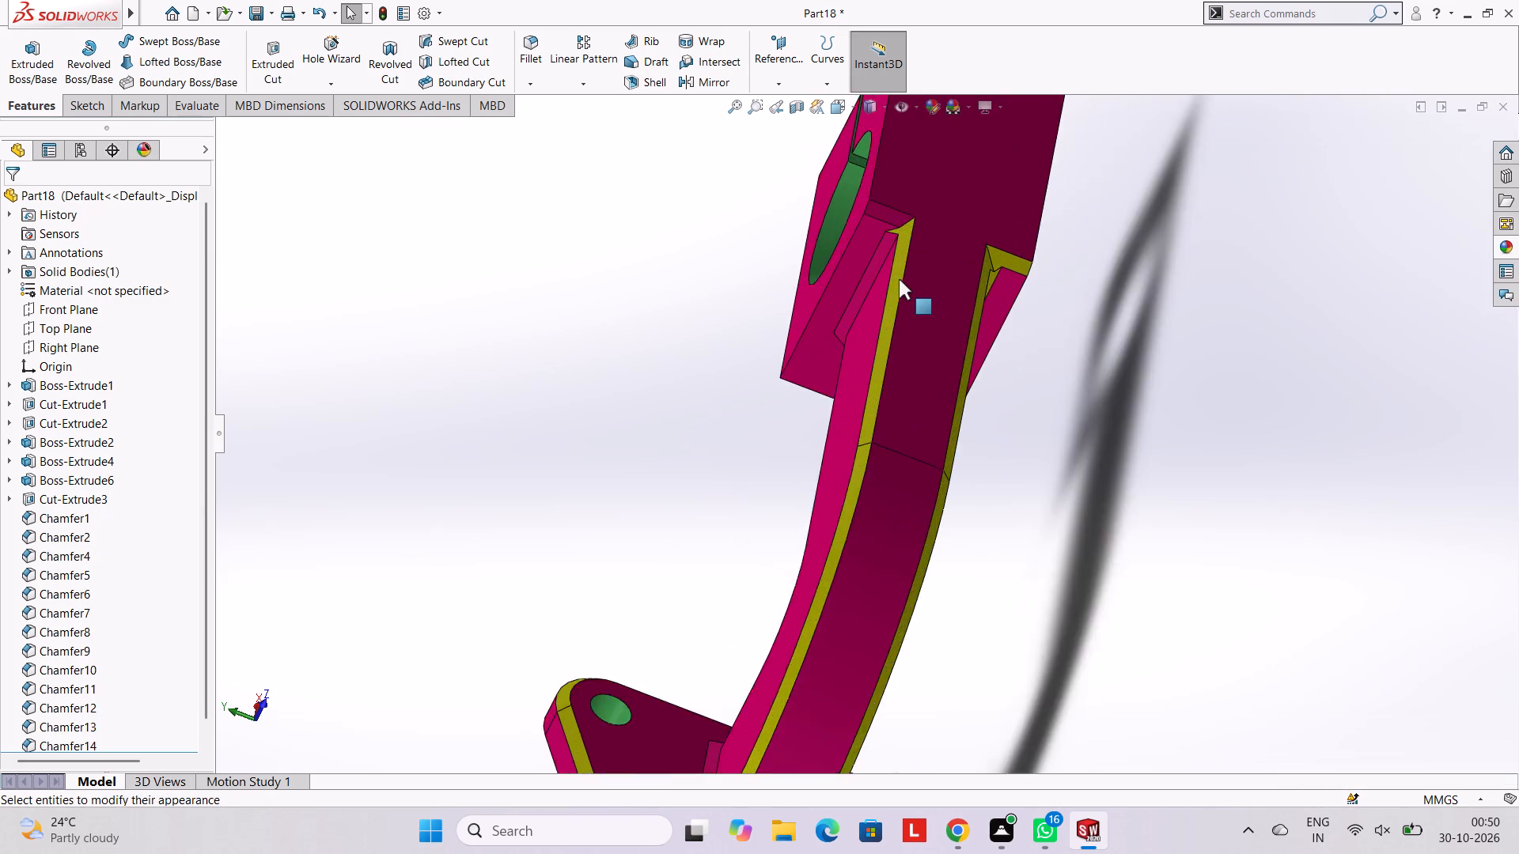
scroll(899, 279, down, 4)
middle_drag(911, 282, 968, 282)
scroll(858, 356, down, 1)
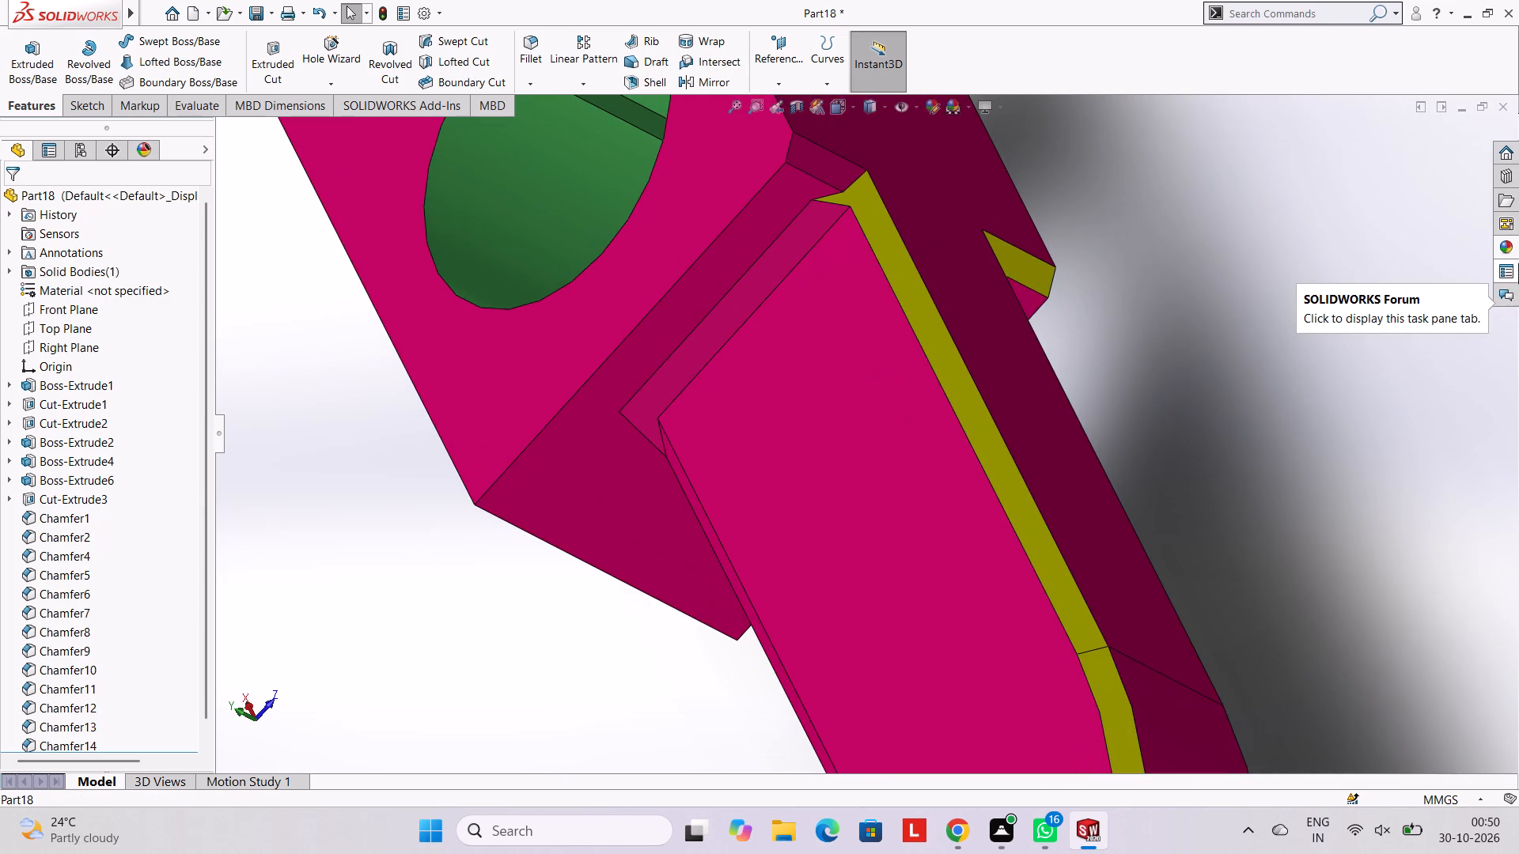
click(1506, 246)
drag(1371, 733, 927, 388)
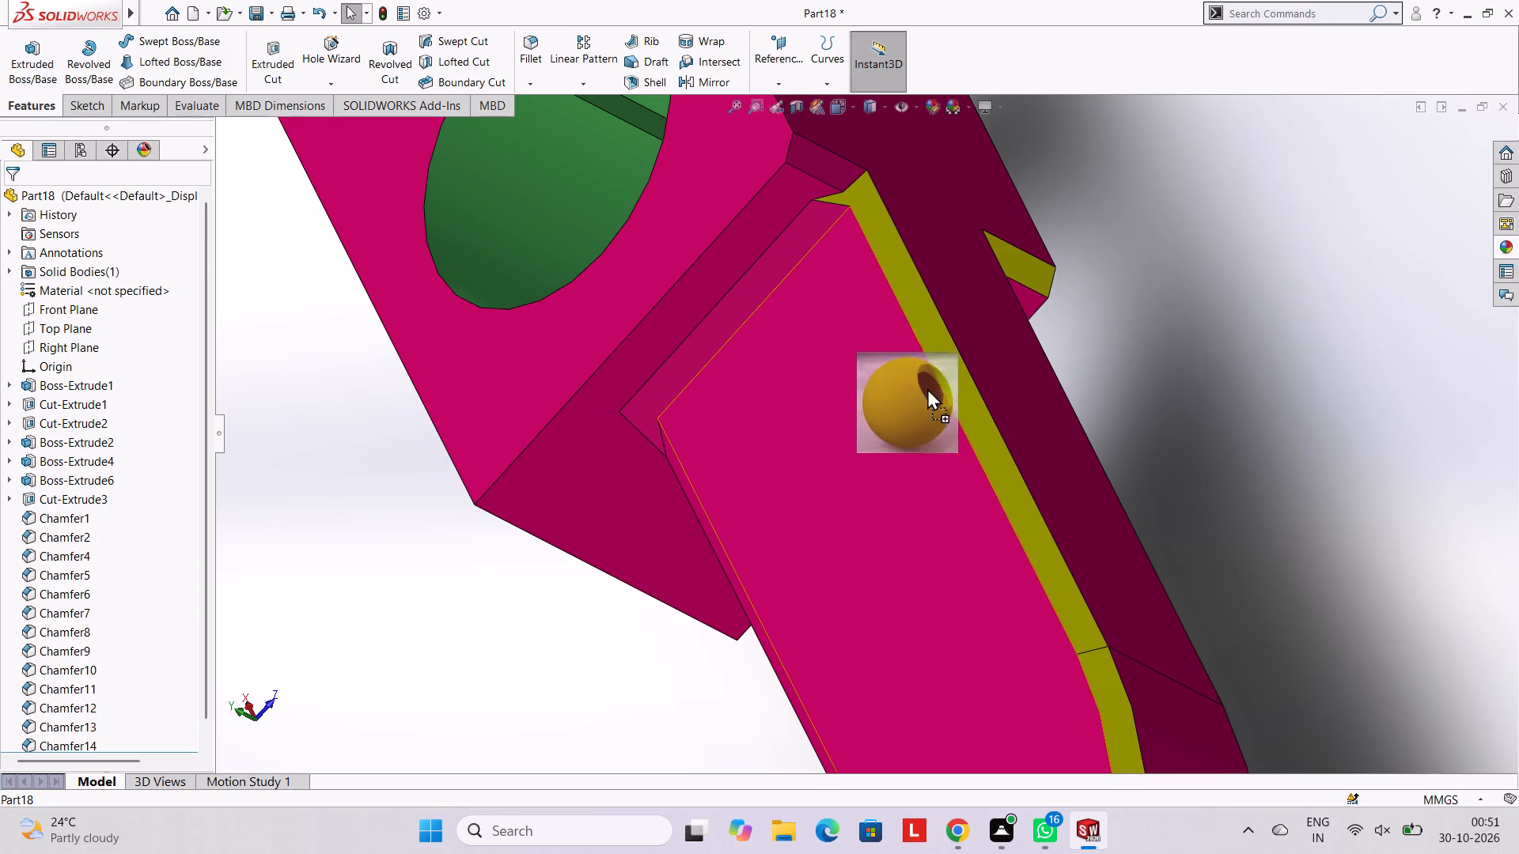
drag(927, 388, 752, 297)
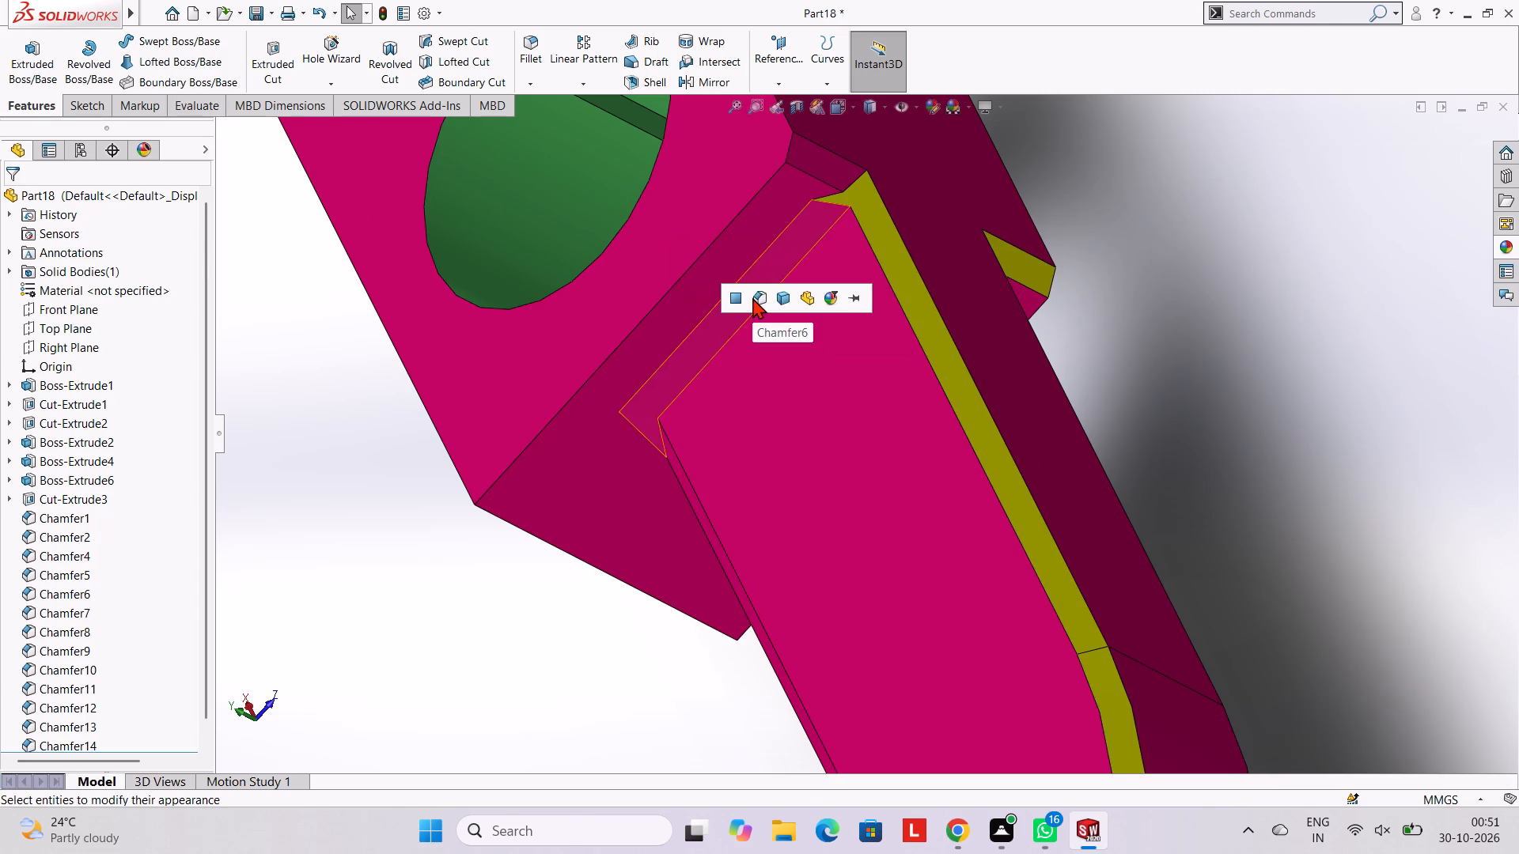
click(752, 297)
scroll(775, 433, up, 5)
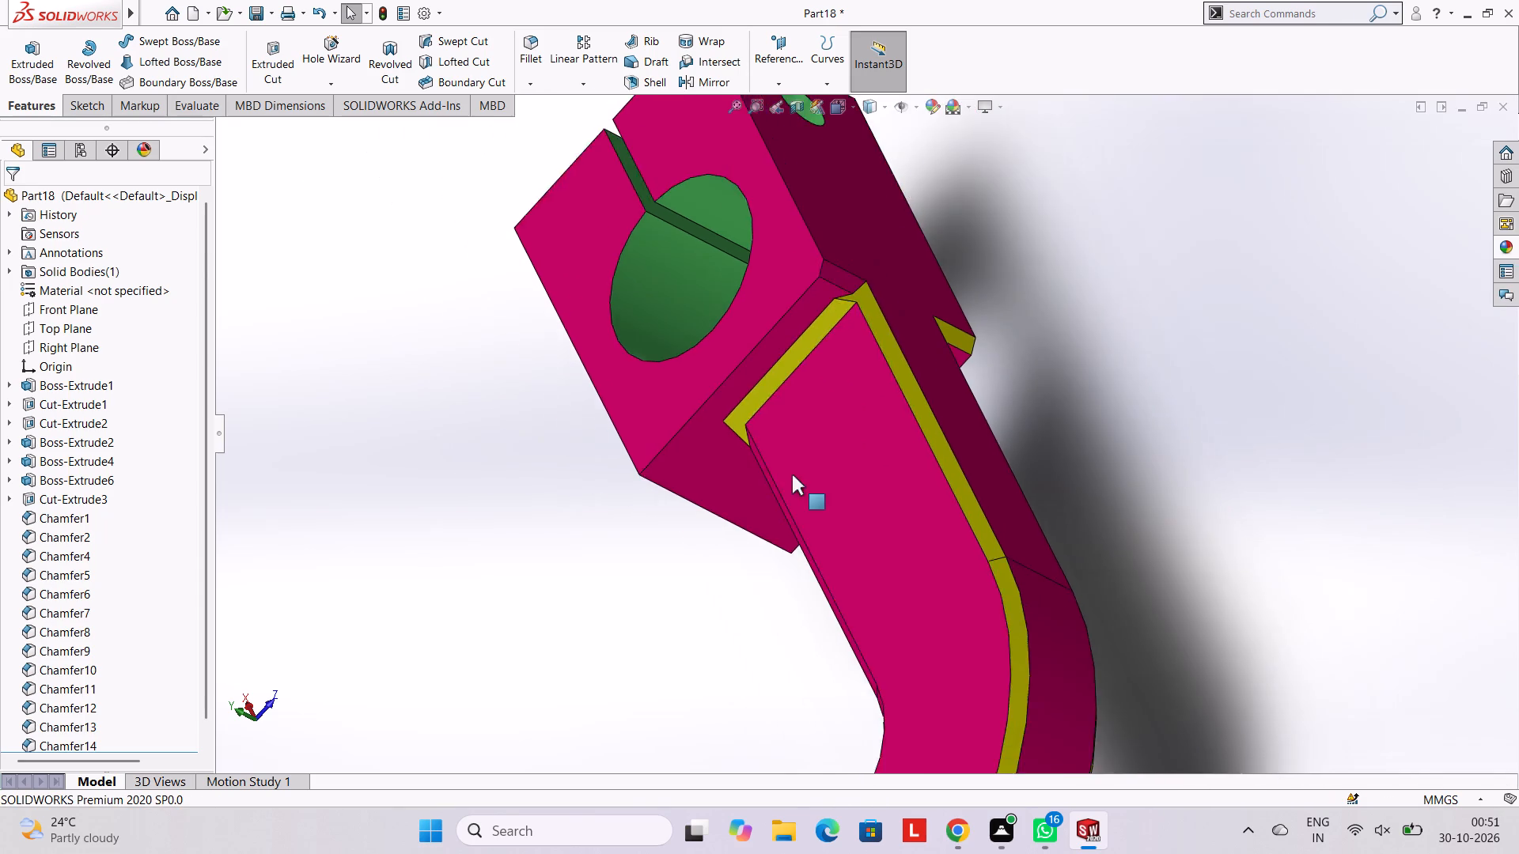
Apply the solid Yellow appearance to the uncoloured chamfer along the arm's inner edge between the clamp block and the triangular plate.
middle_drag(810, 505, 925, 361)
click(1513, 235)
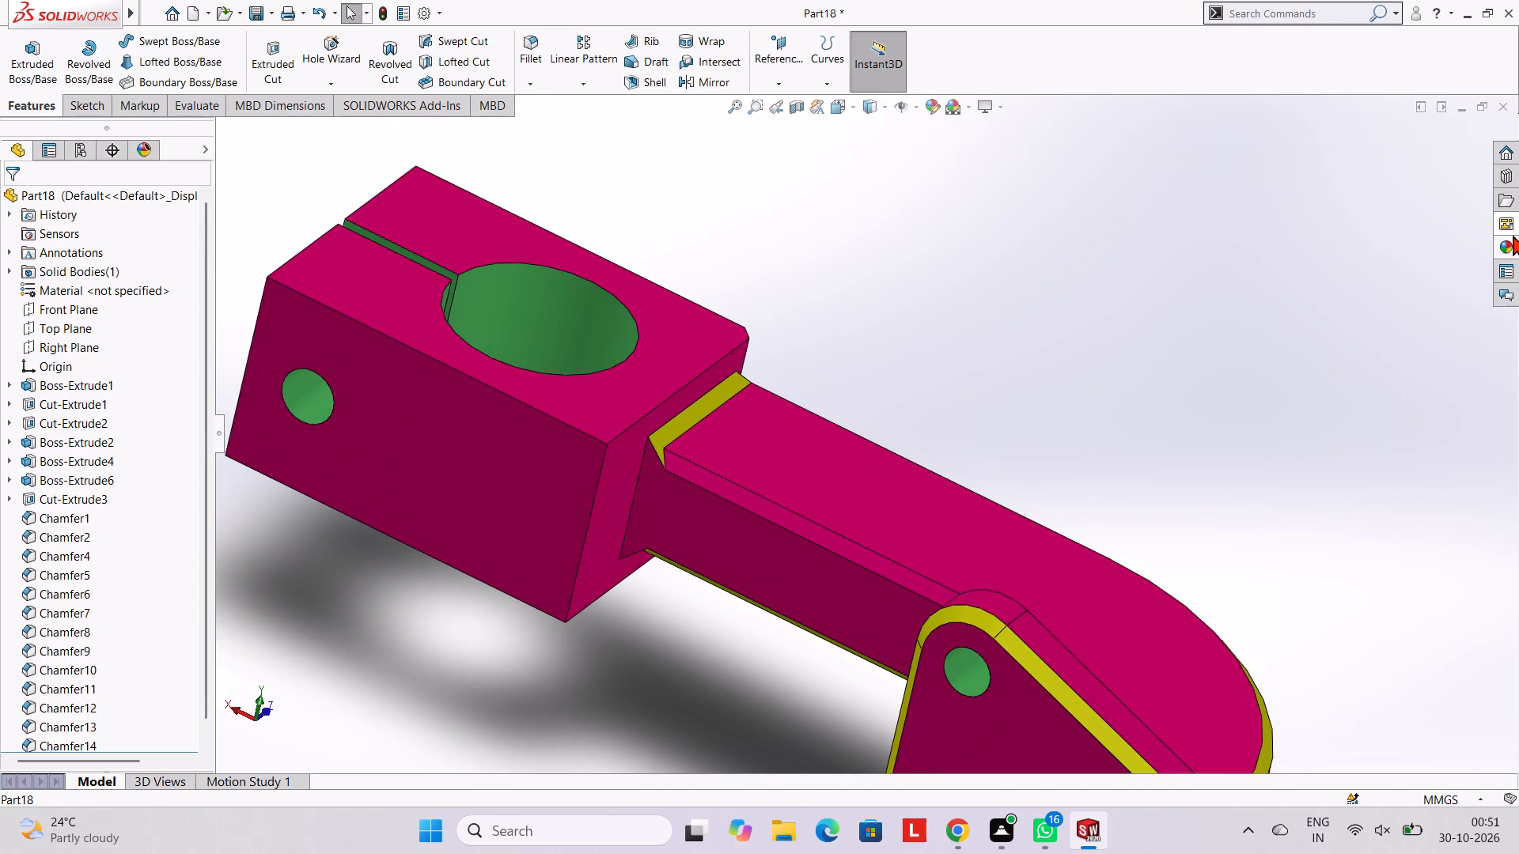
click(1508, 249)
drag(1354, 725, 1231, 694)
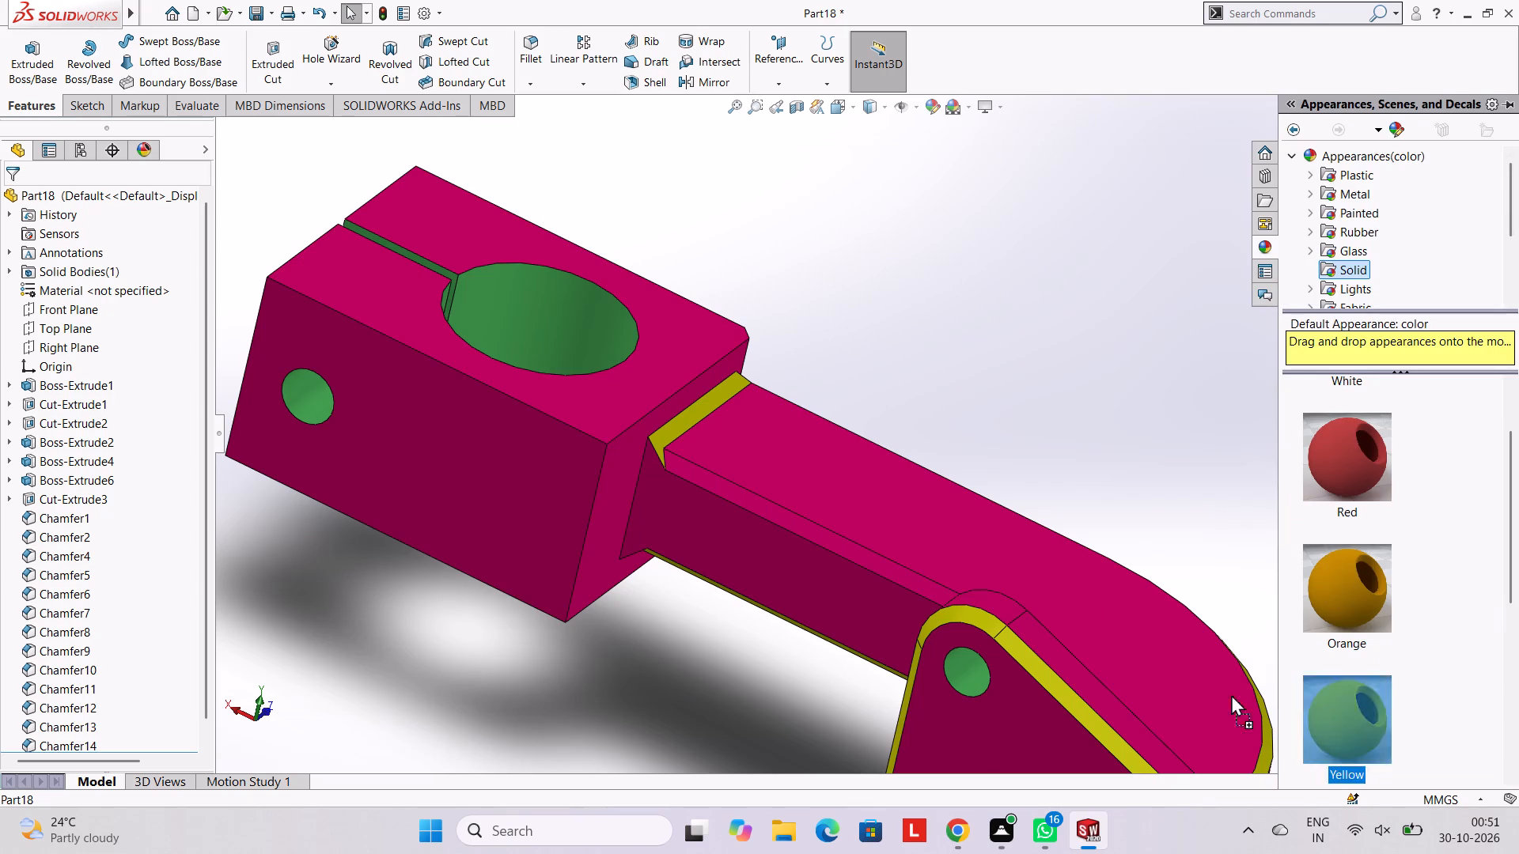
drag(1231, 694, 825, 536)
click(825, 536)
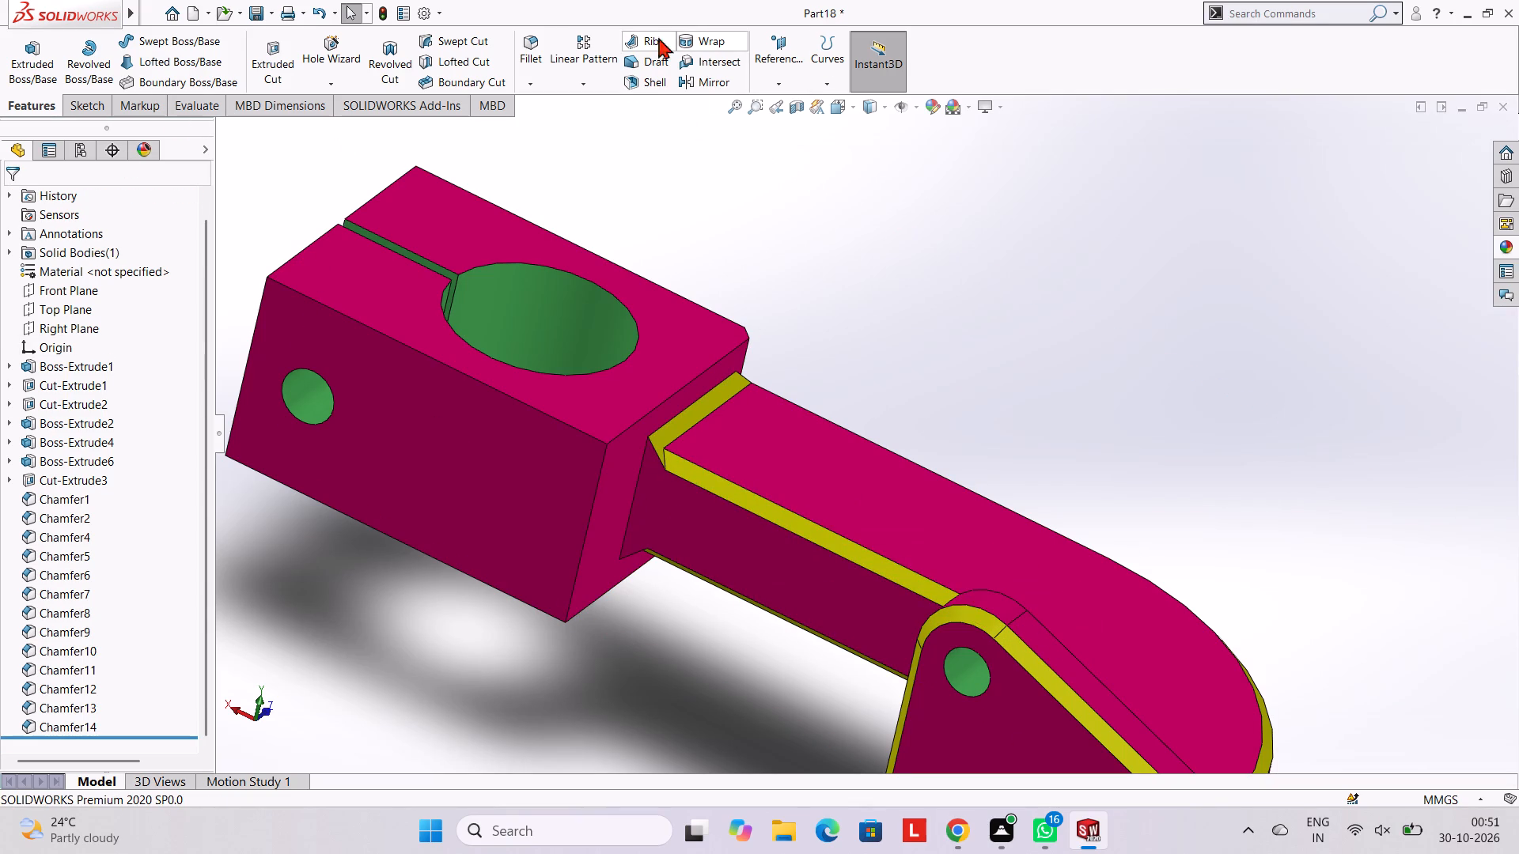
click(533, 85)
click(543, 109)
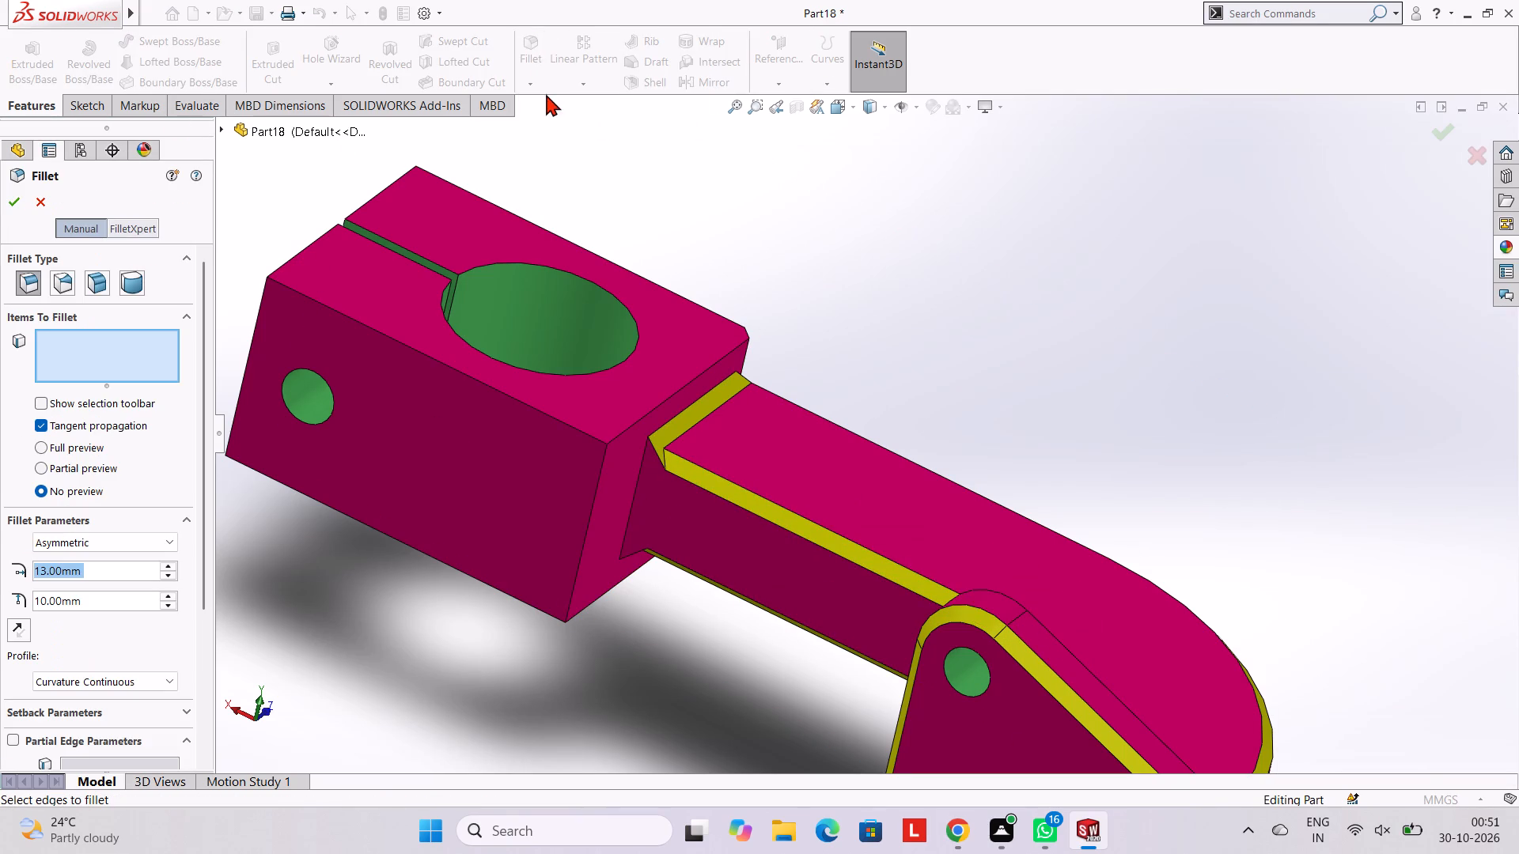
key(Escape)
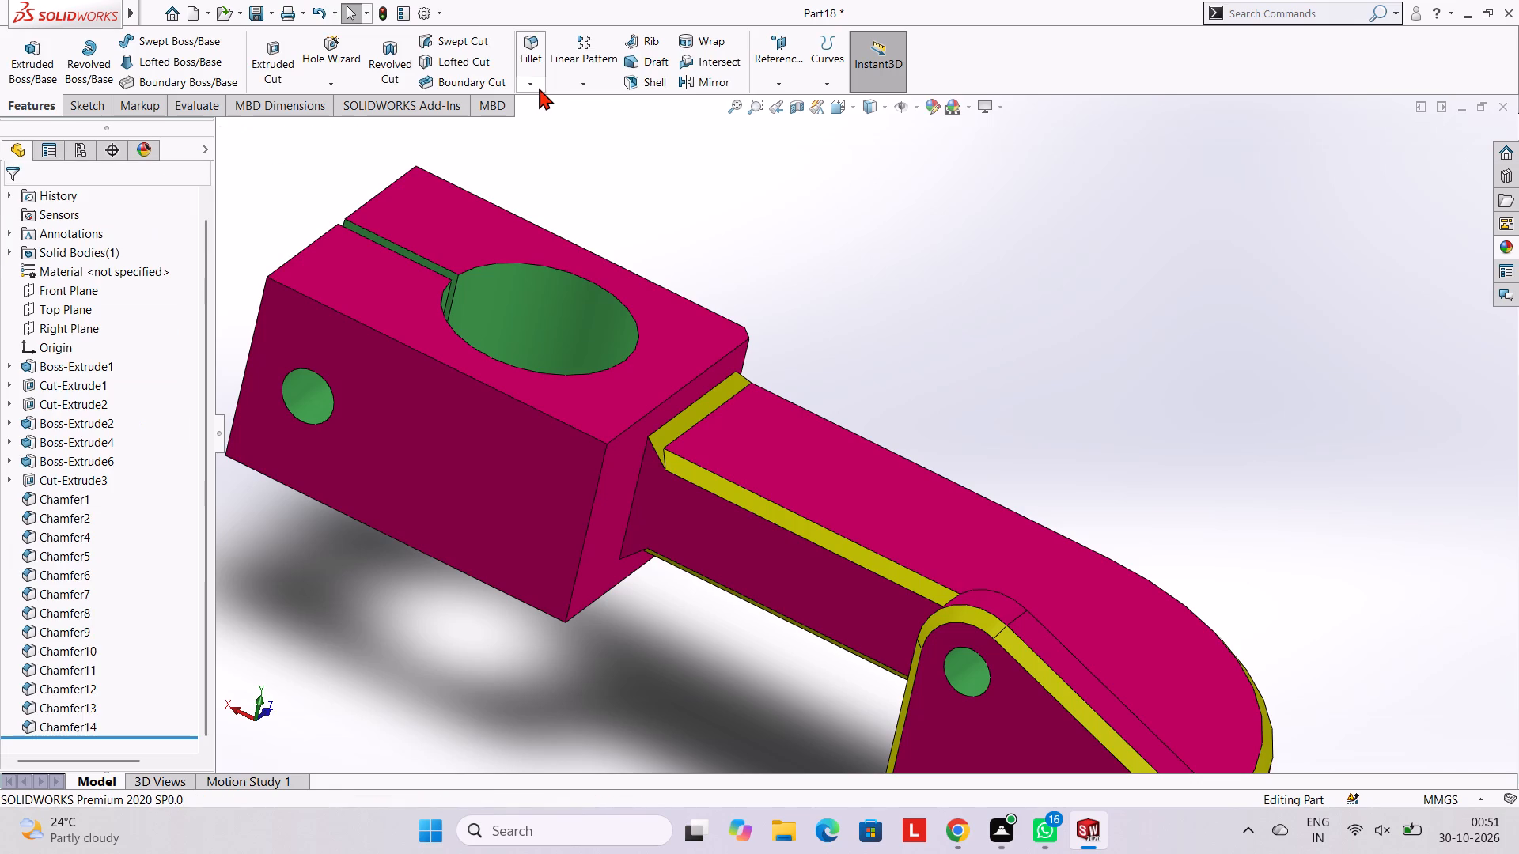
Chamfer the short edge where the arm's inner face meets the clamp block, at 2 mm and 45°.
click(539, 88)
click(552, 124)
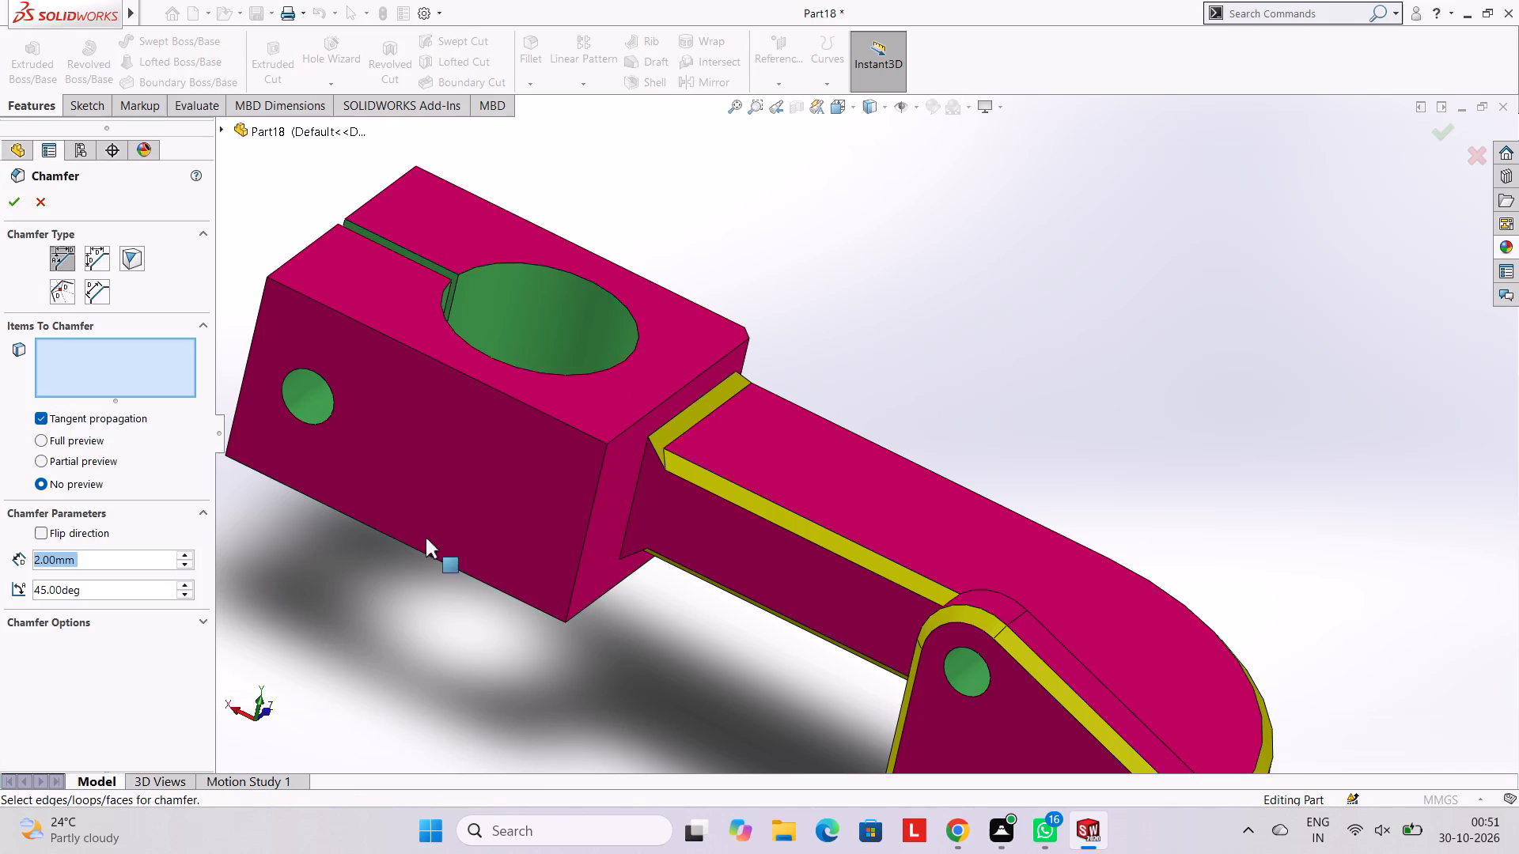
click(631, 501)
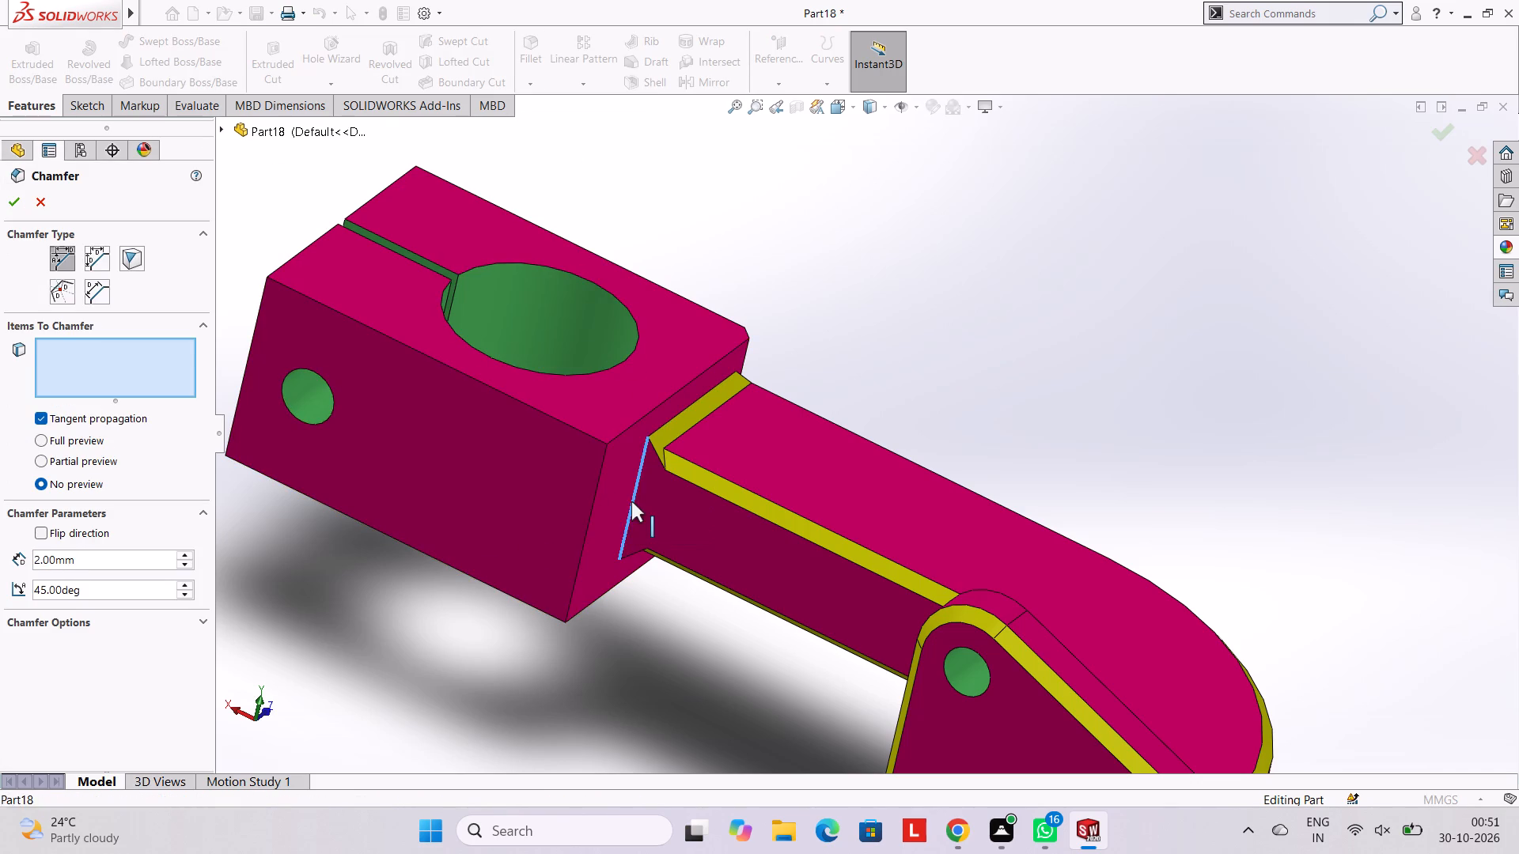
click(9, 205)
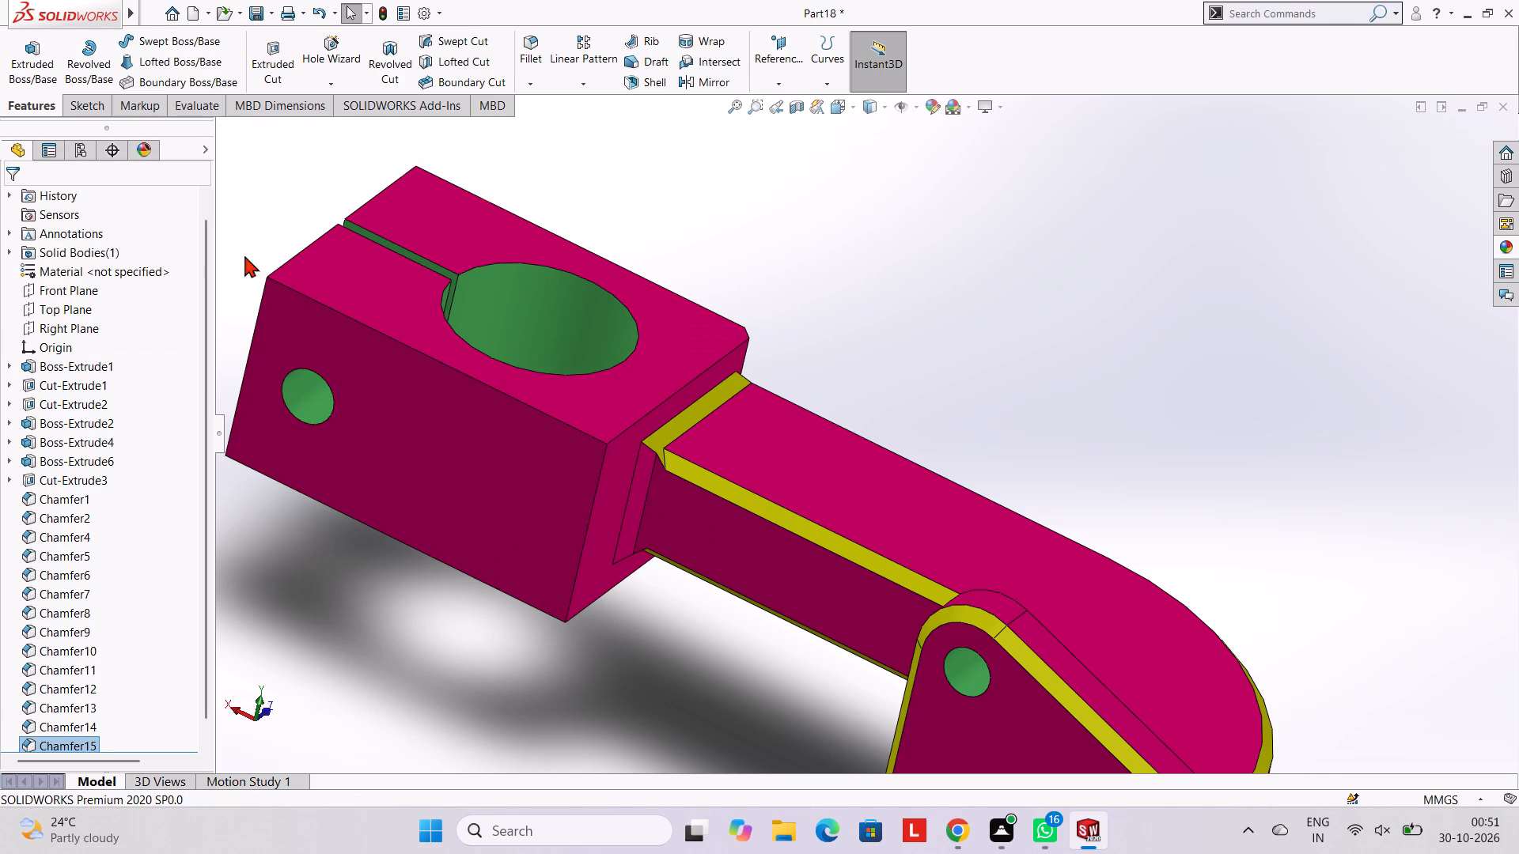
Apply the solid Yellow appearance to the new chamfer between the arm's inner face and the clamp block.
click(831, 220)
click(1512, 244)
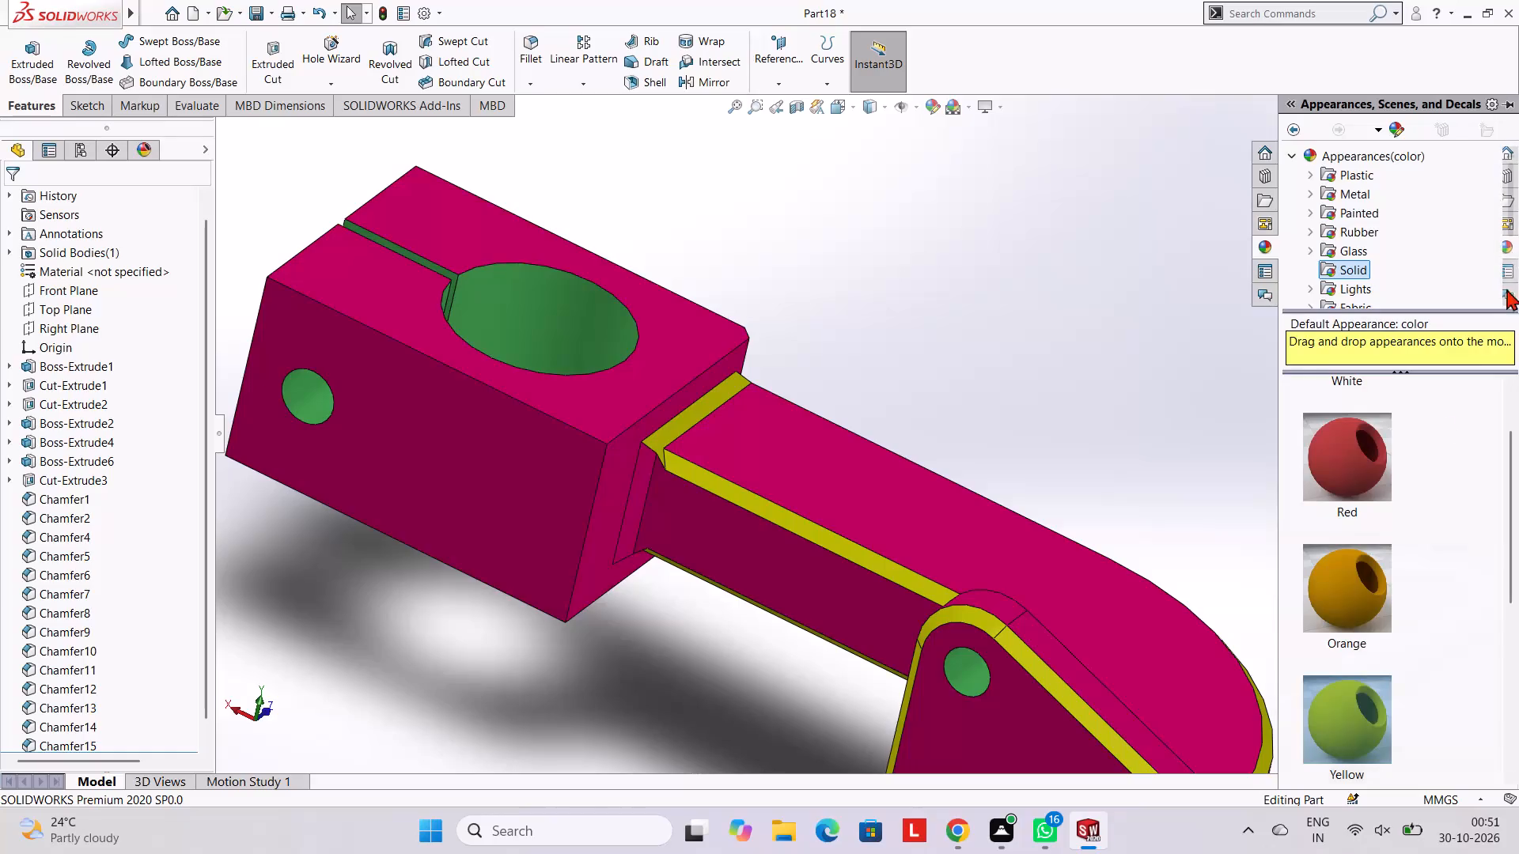
drag(1362, 739, 640, 498)
click(640, 498)
Examine the coloured part from several sides, checking the chamfers on the arm, plate and clamp block.
scroll(699, 519, up, 3)
middle_drag(699, 519, 718, 508)
scroll(733, 509, up, 3)
middle_drag(1014, 421, 1012, 471)
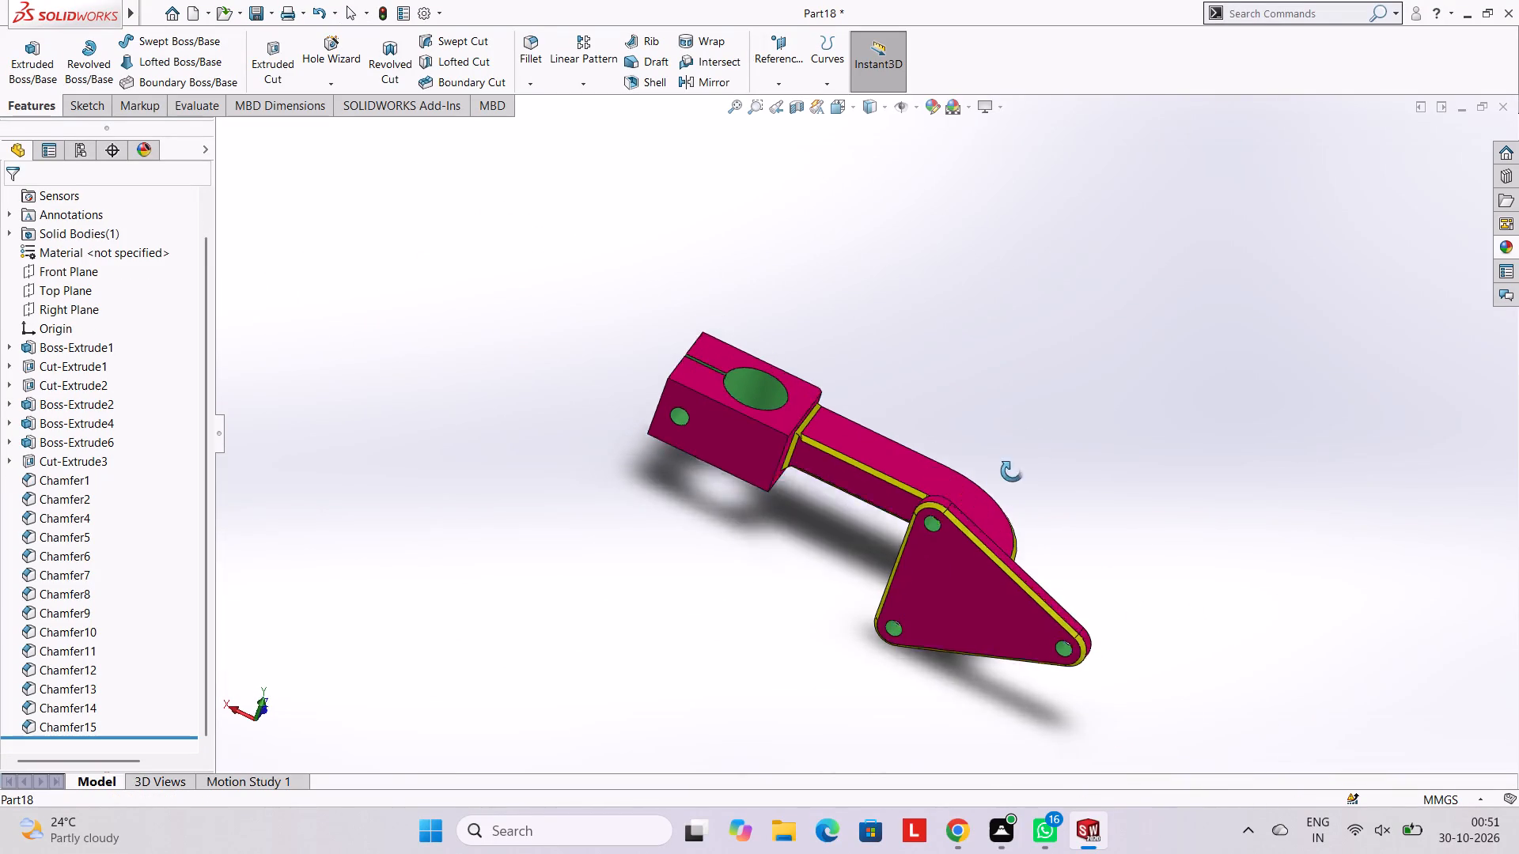
middle_drag(1012, 471, 701, 595)
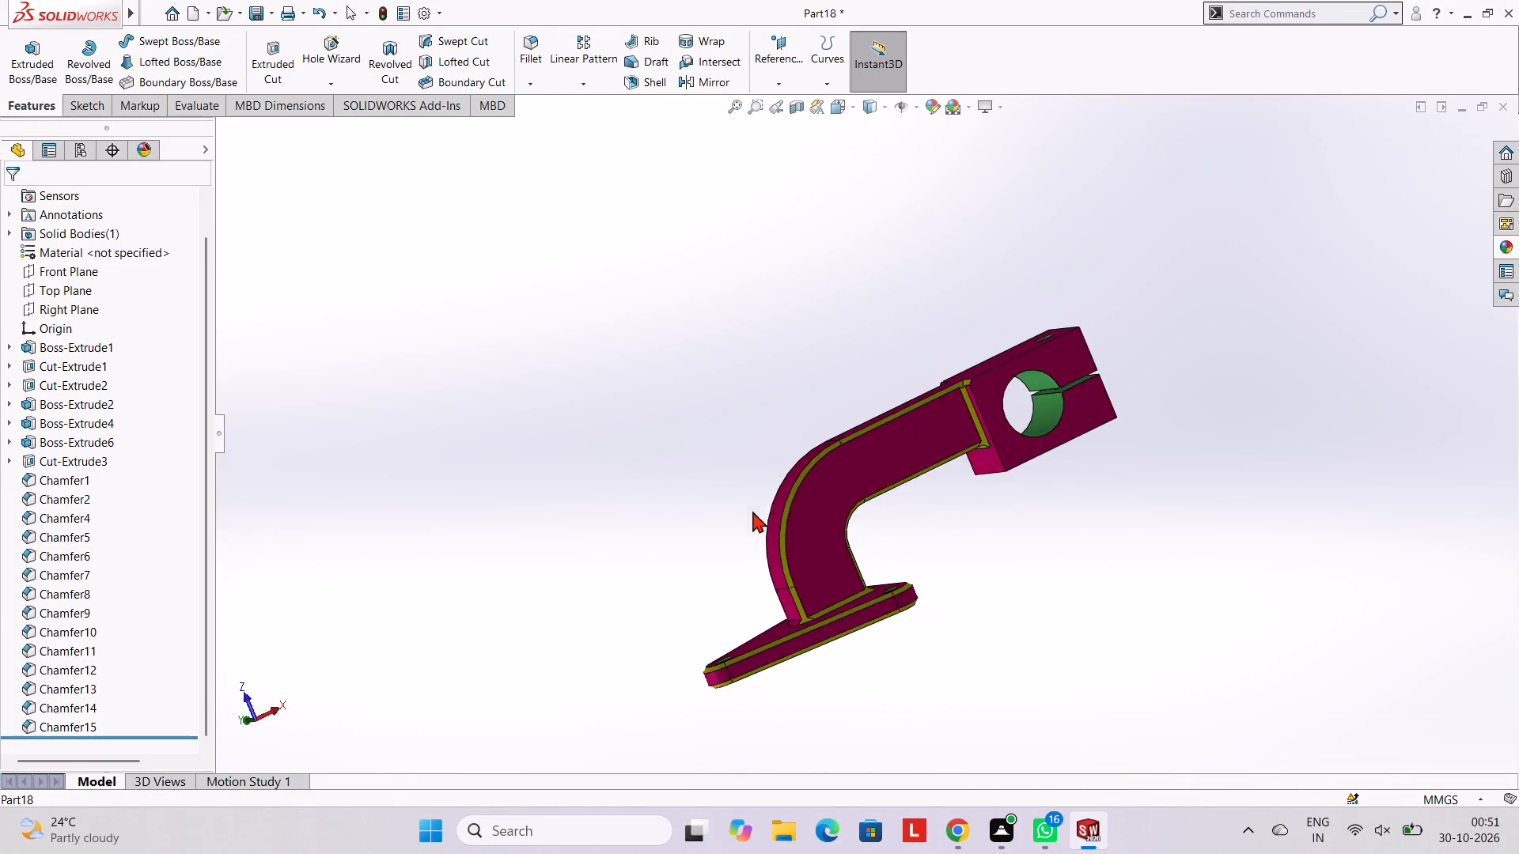
scroll(760, 497, down, 3)
scroll(998, 490, up, 3)
middle_drag(998, 490, 1033, 636)
scroll(1033, 636, up, 1)
scroll(994, 532, up, 1)
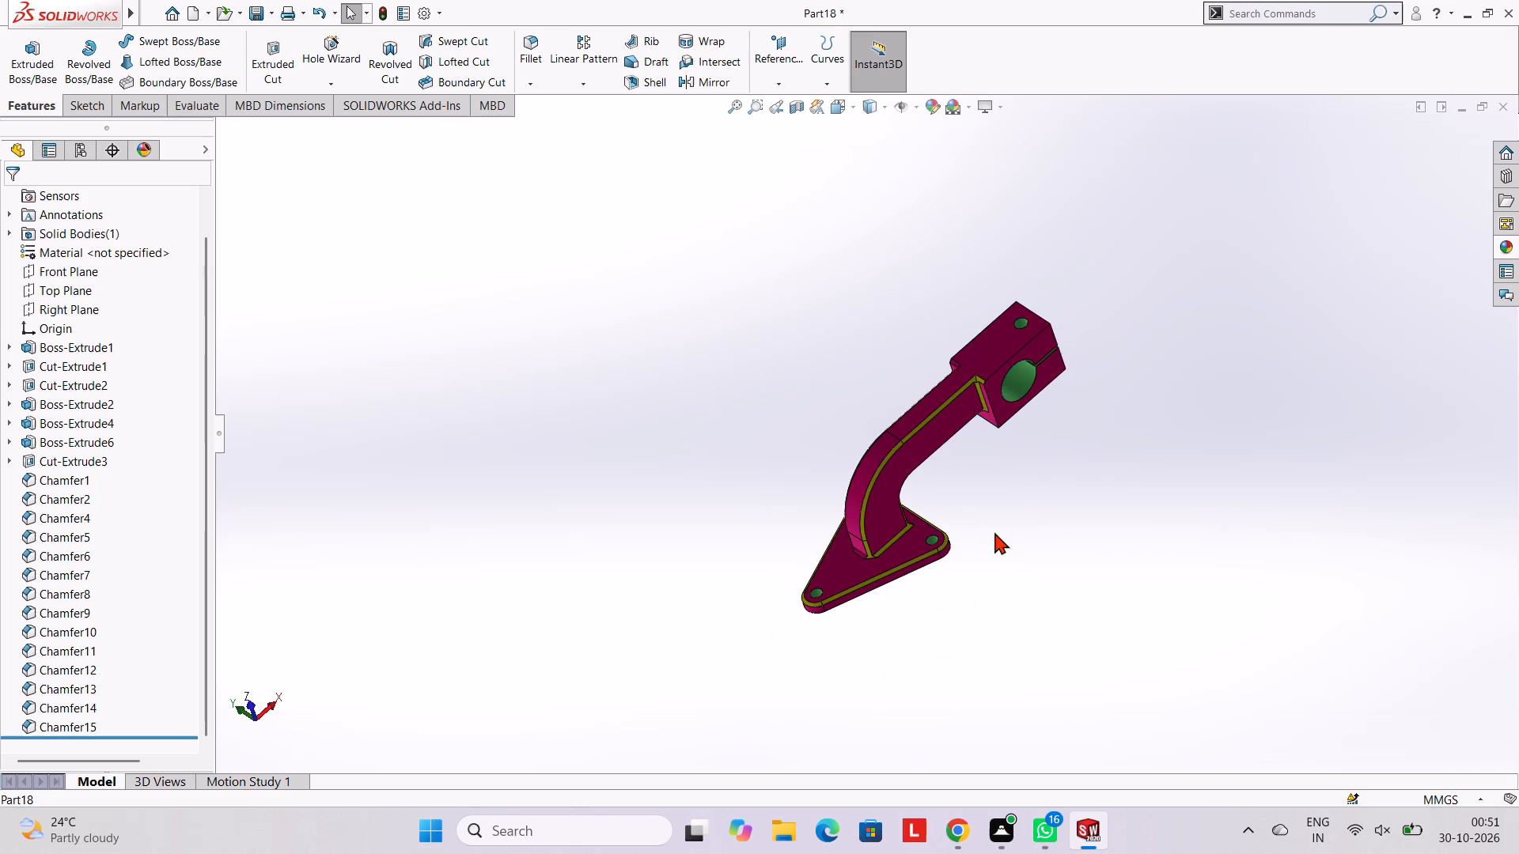
scroll(994, 454, up, 1)
middle_drag(994, 454, 956, 402)
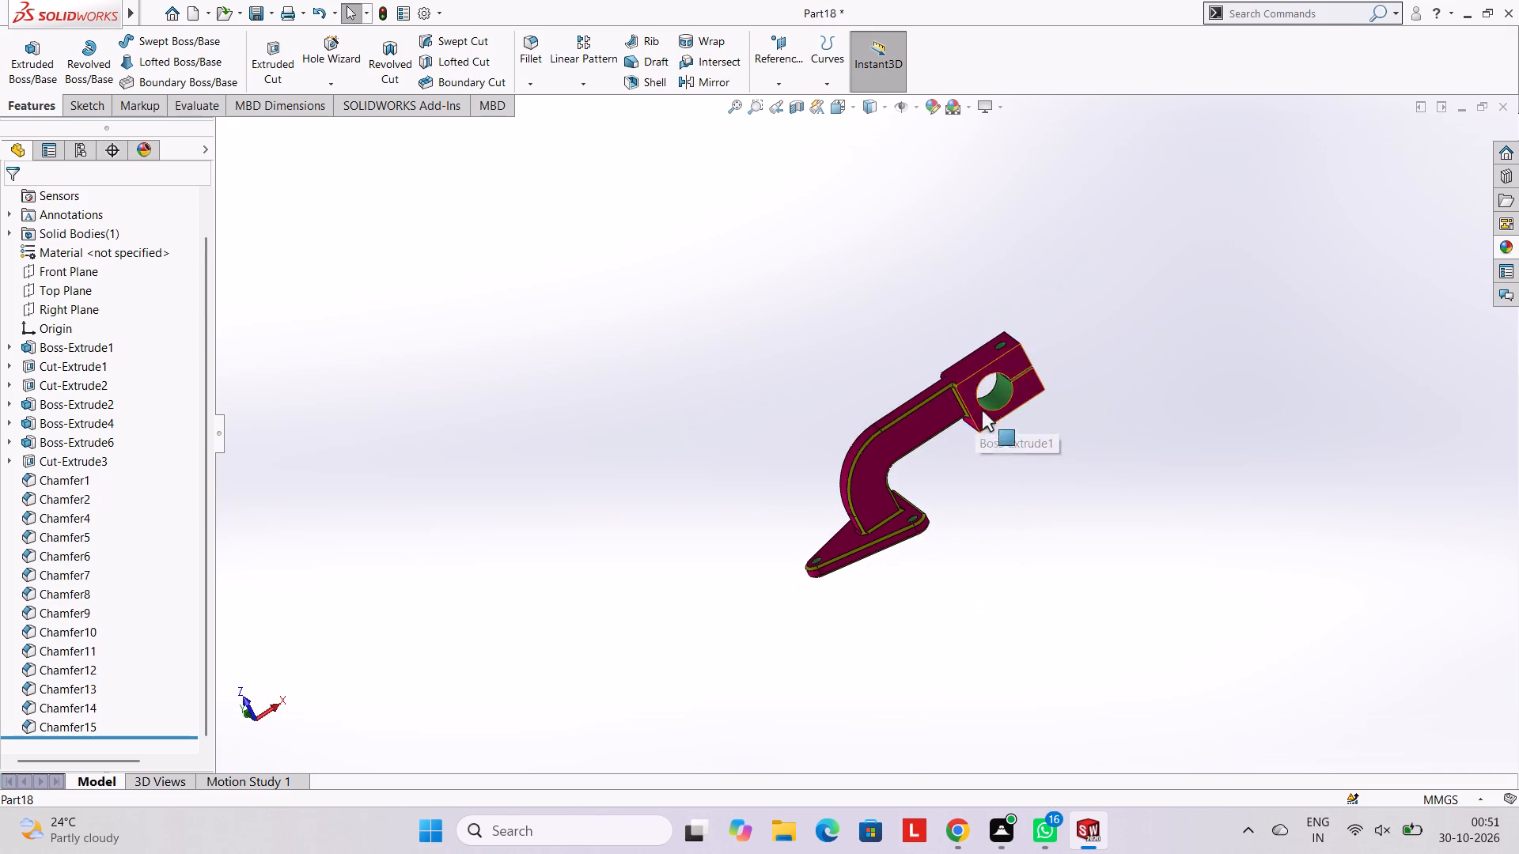
middle_drag(979, 310, 1007, 299)
scroll(950, 445, down, 4)
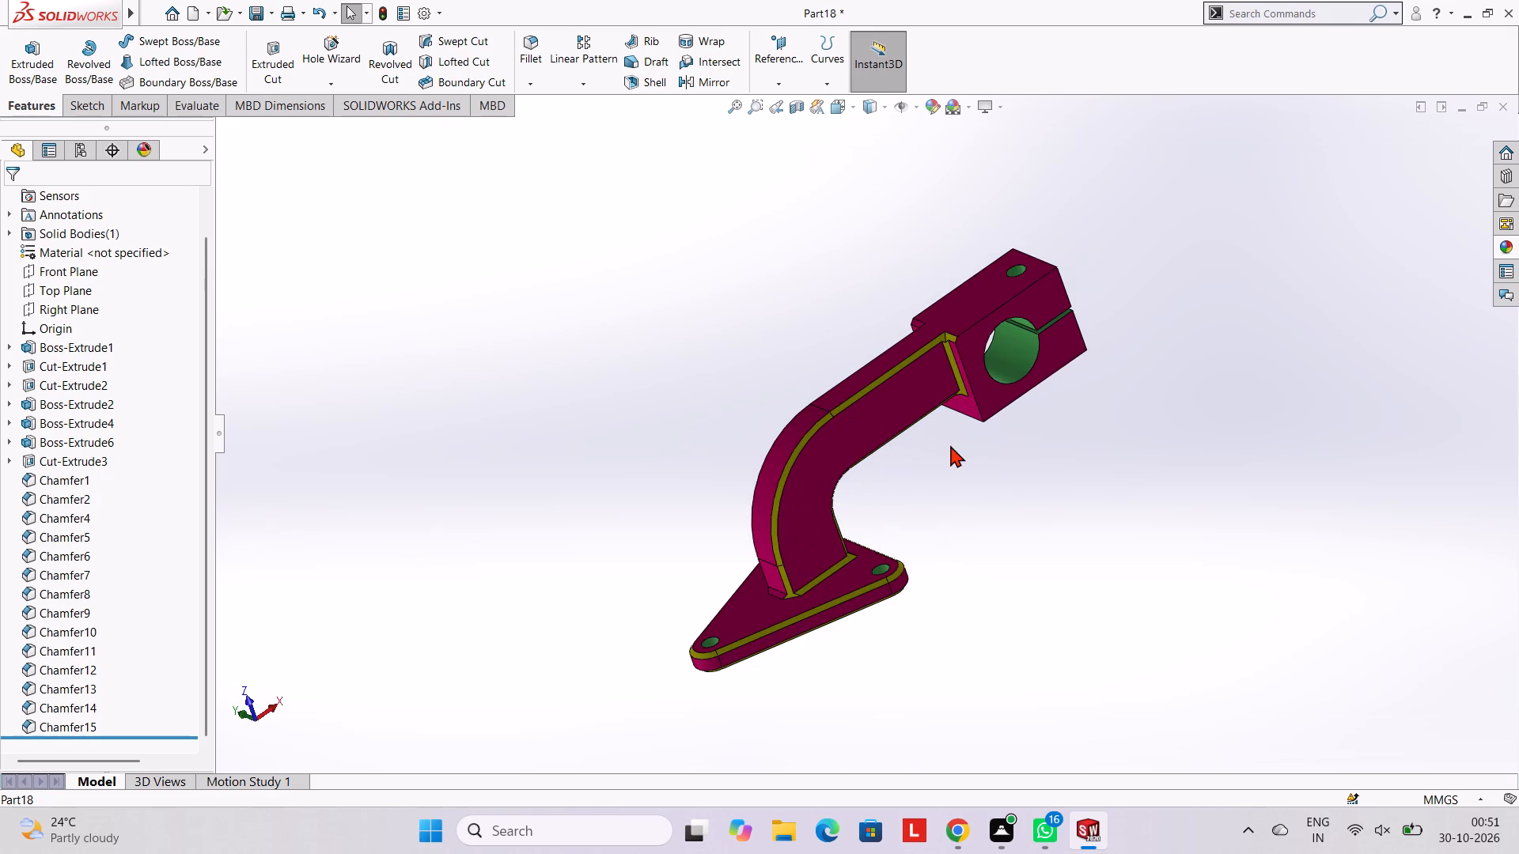
scroll(949, 554, up, 2)
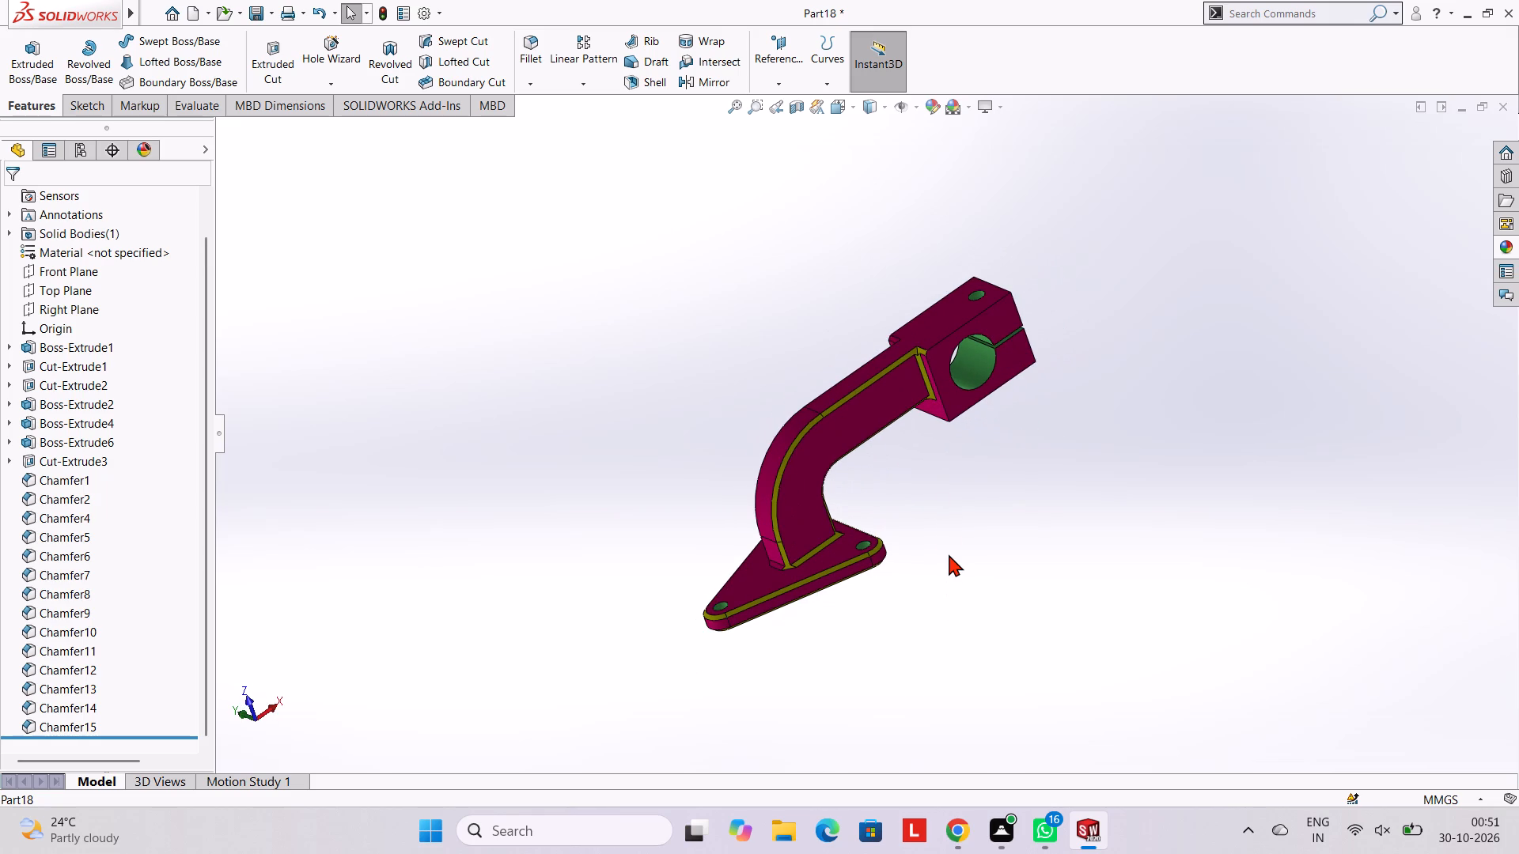
Save the part in Documents under the file name "l-shaped split bearing bracket".
key(ctrl+s)
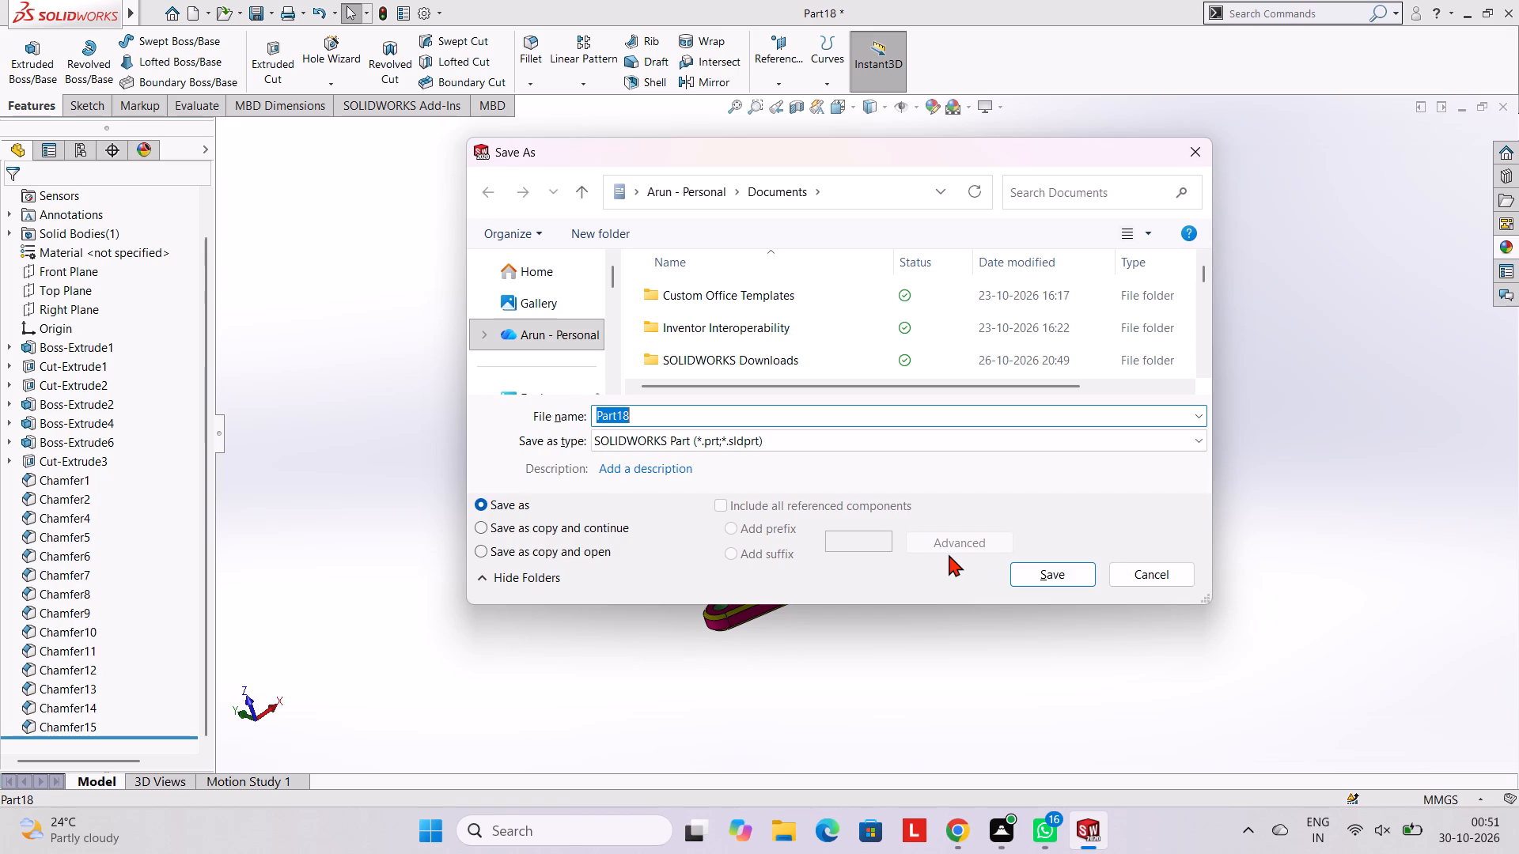
text(l-)
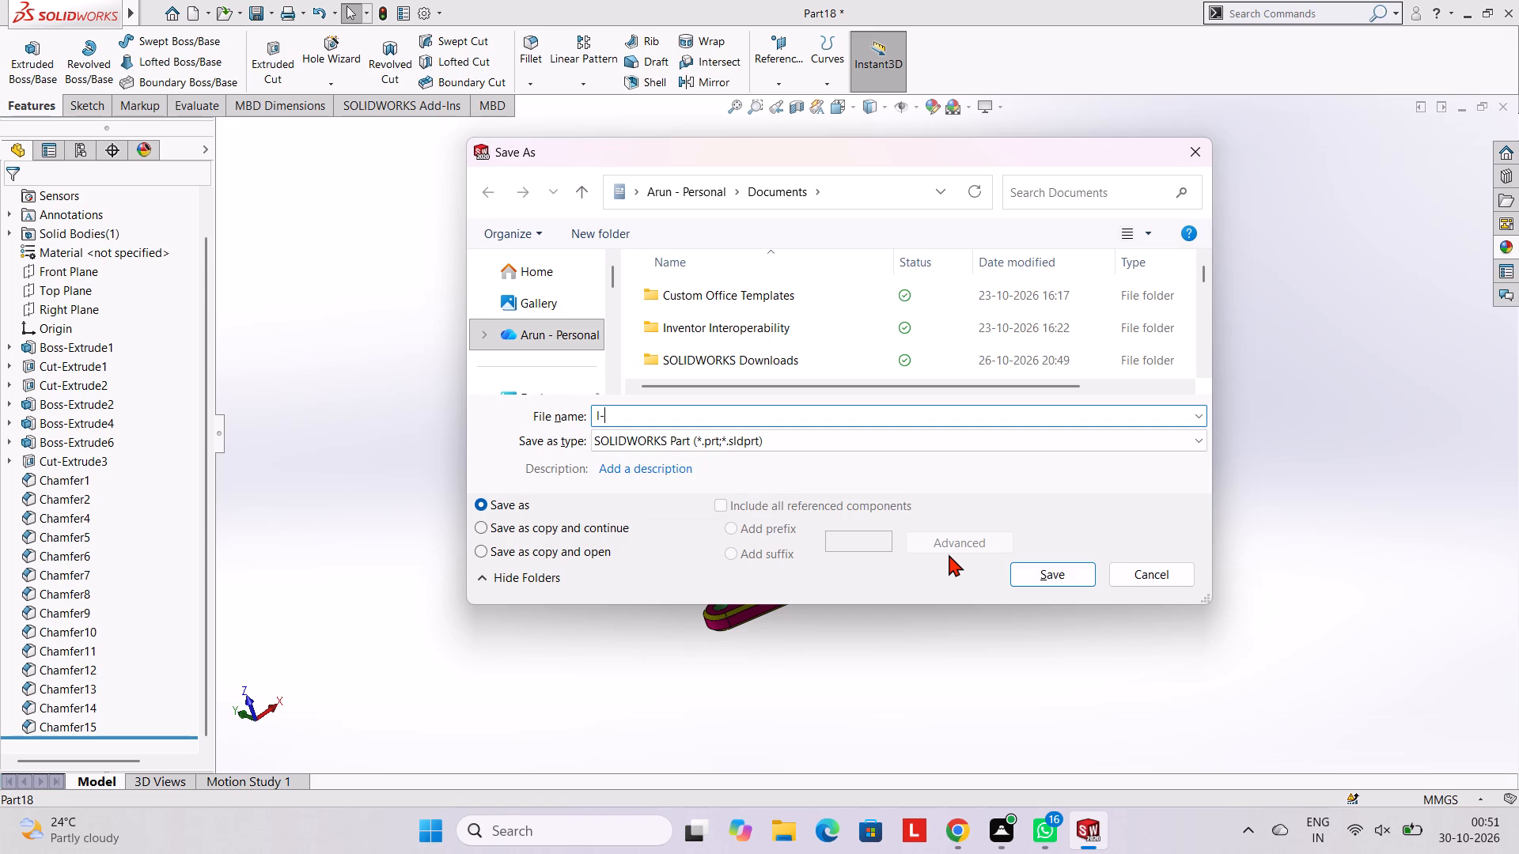
key(s)
text(haped)
key(space)
text(sp)
text(lit)
key(space)
text(bearing)
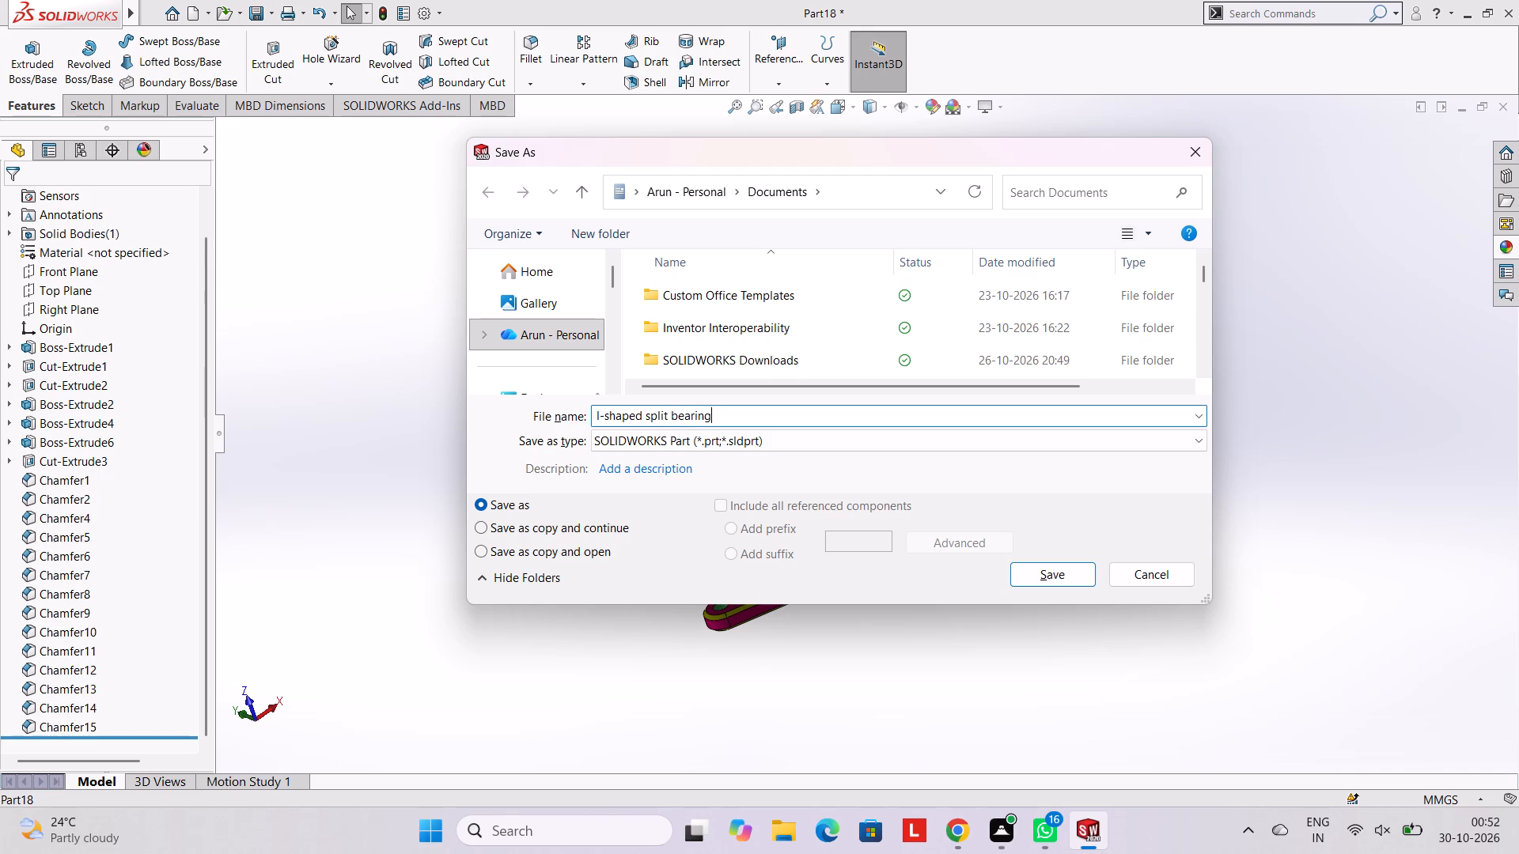
key(space)
text(bracket)
key(space)
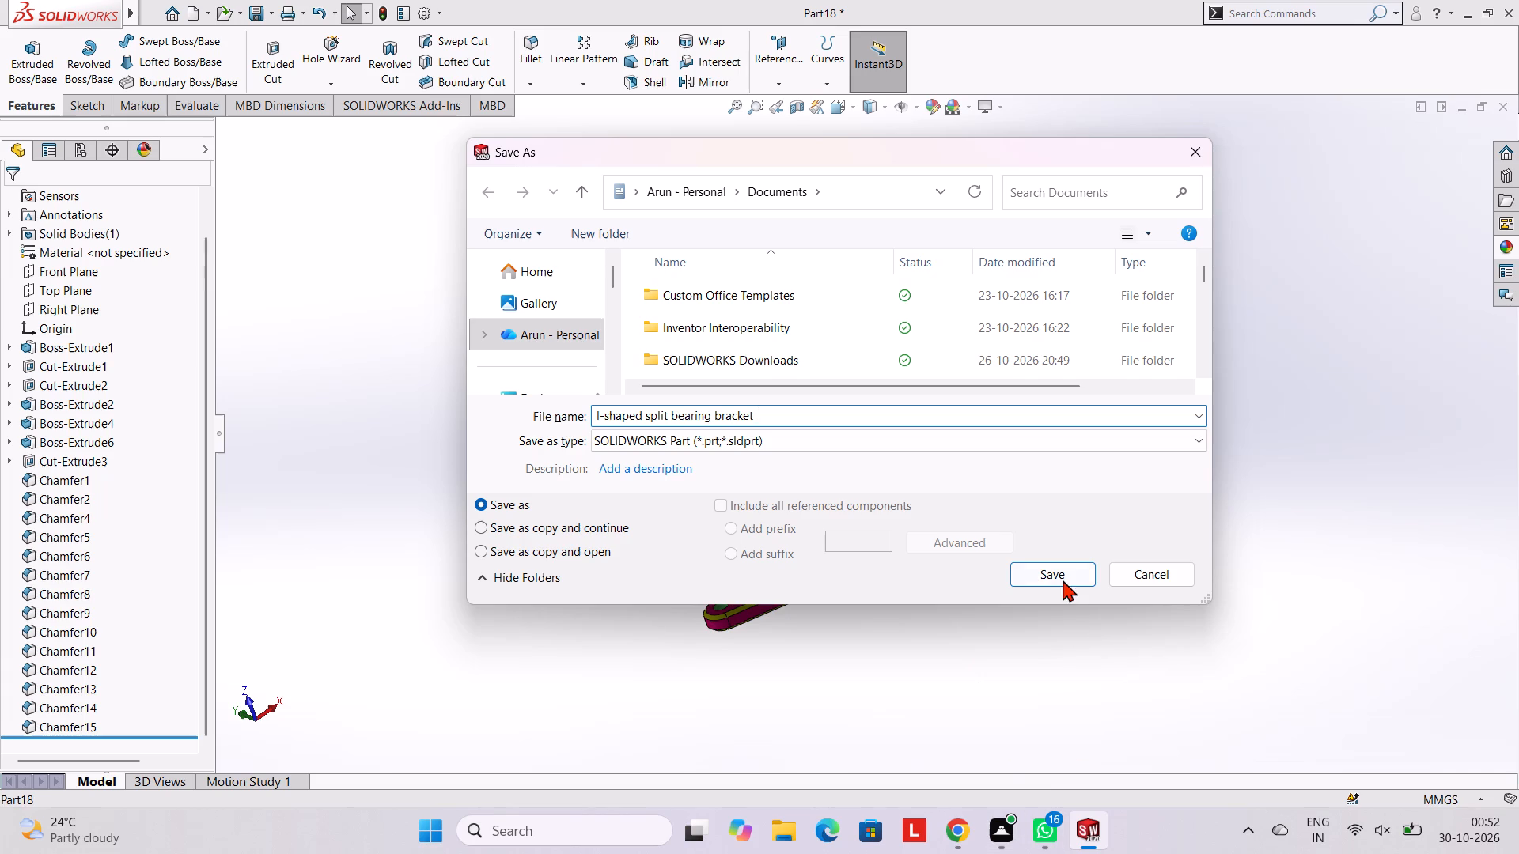
click(1063, 580)
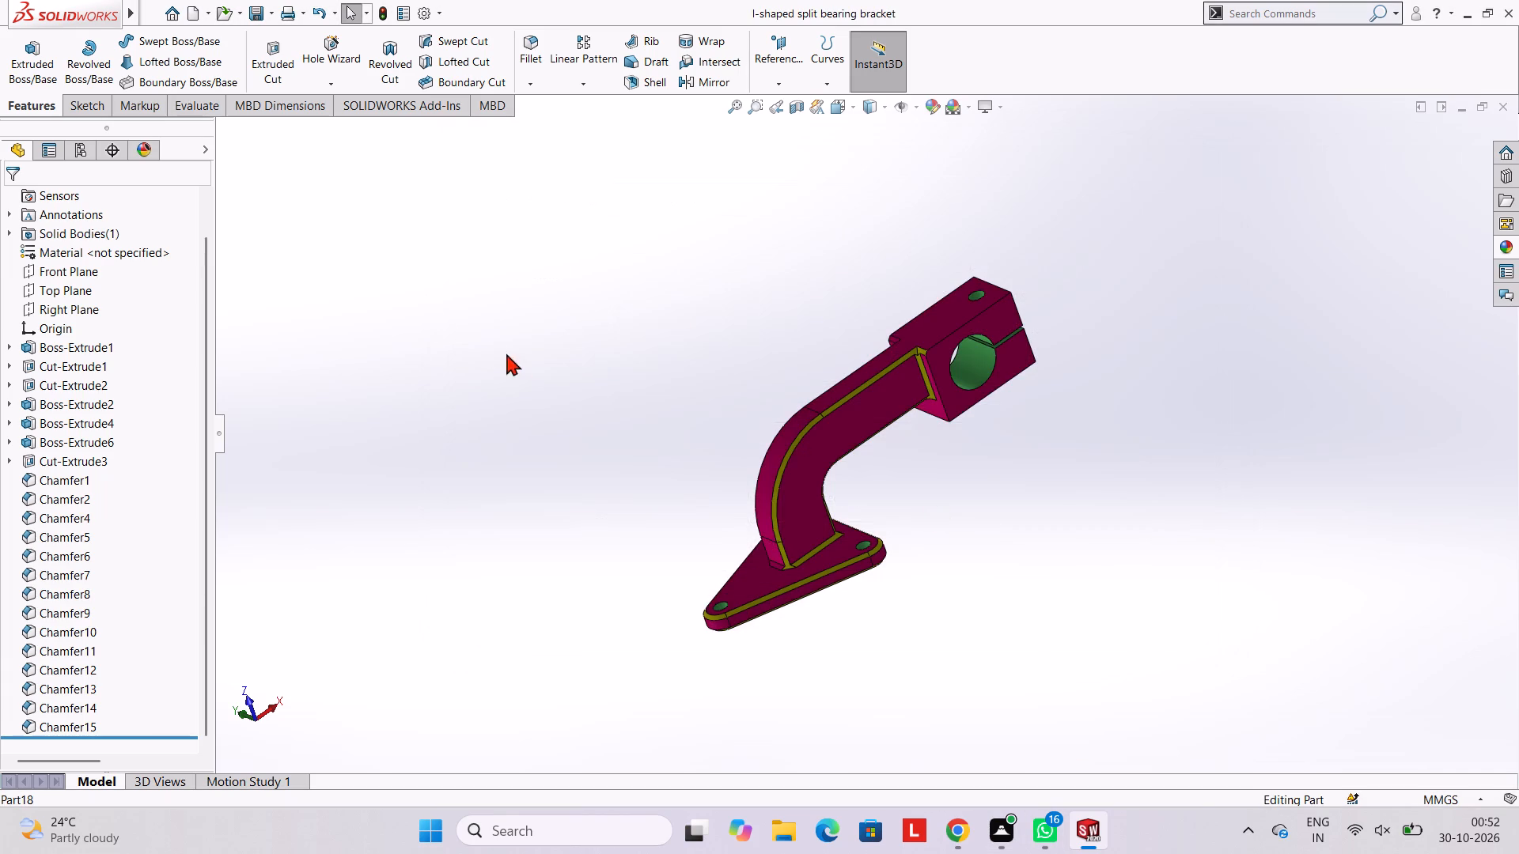
Save a copy of the bracket in Adobe Portable Document Format (*.pdf).
click(271, 13)
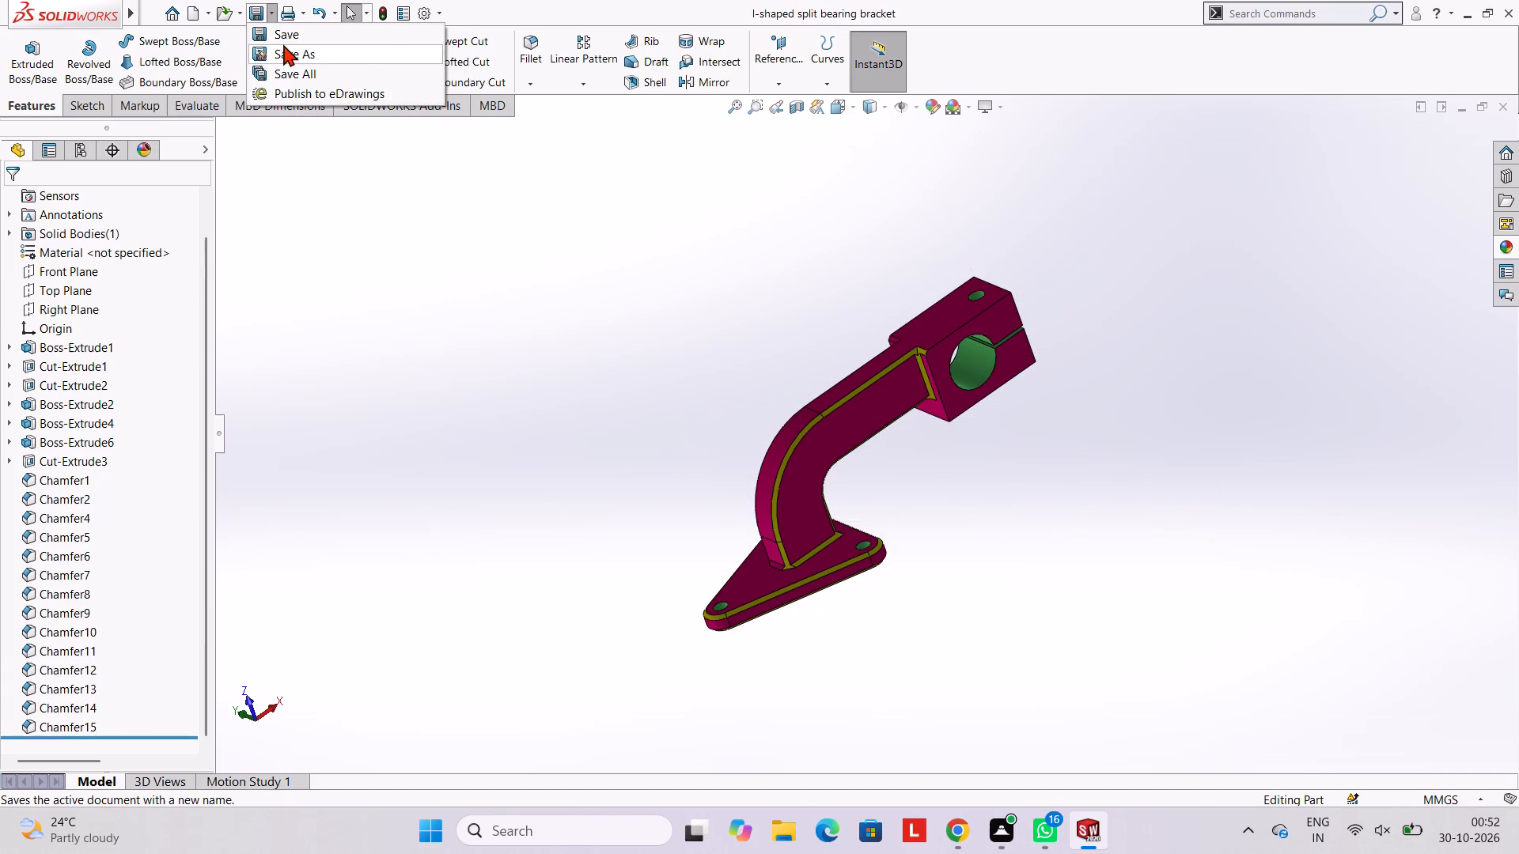
click(283, 44)
click(834, 446)
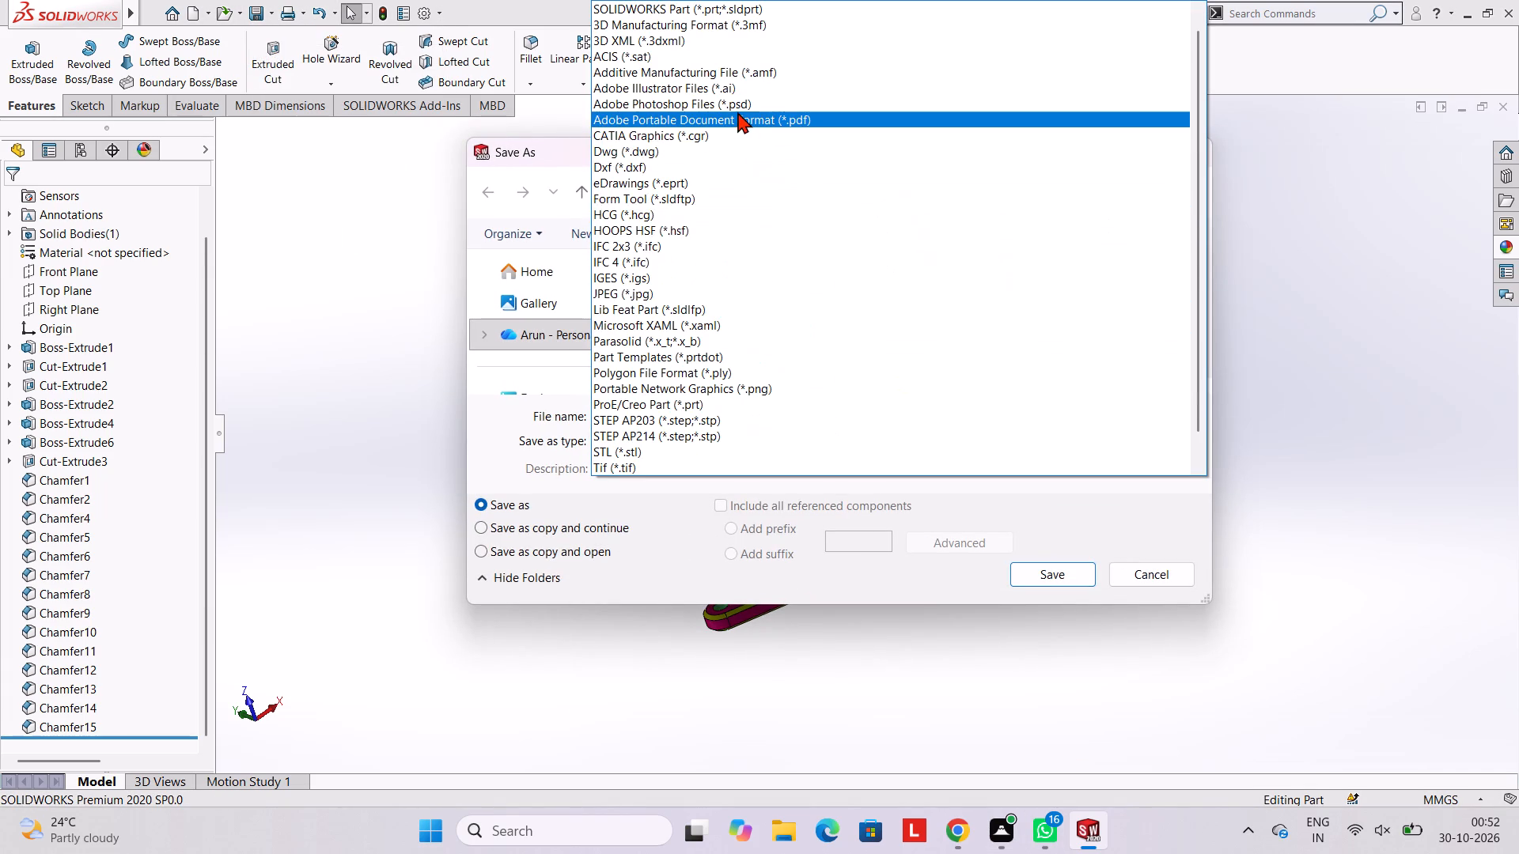
click(737, 111)
click(1075, 608)
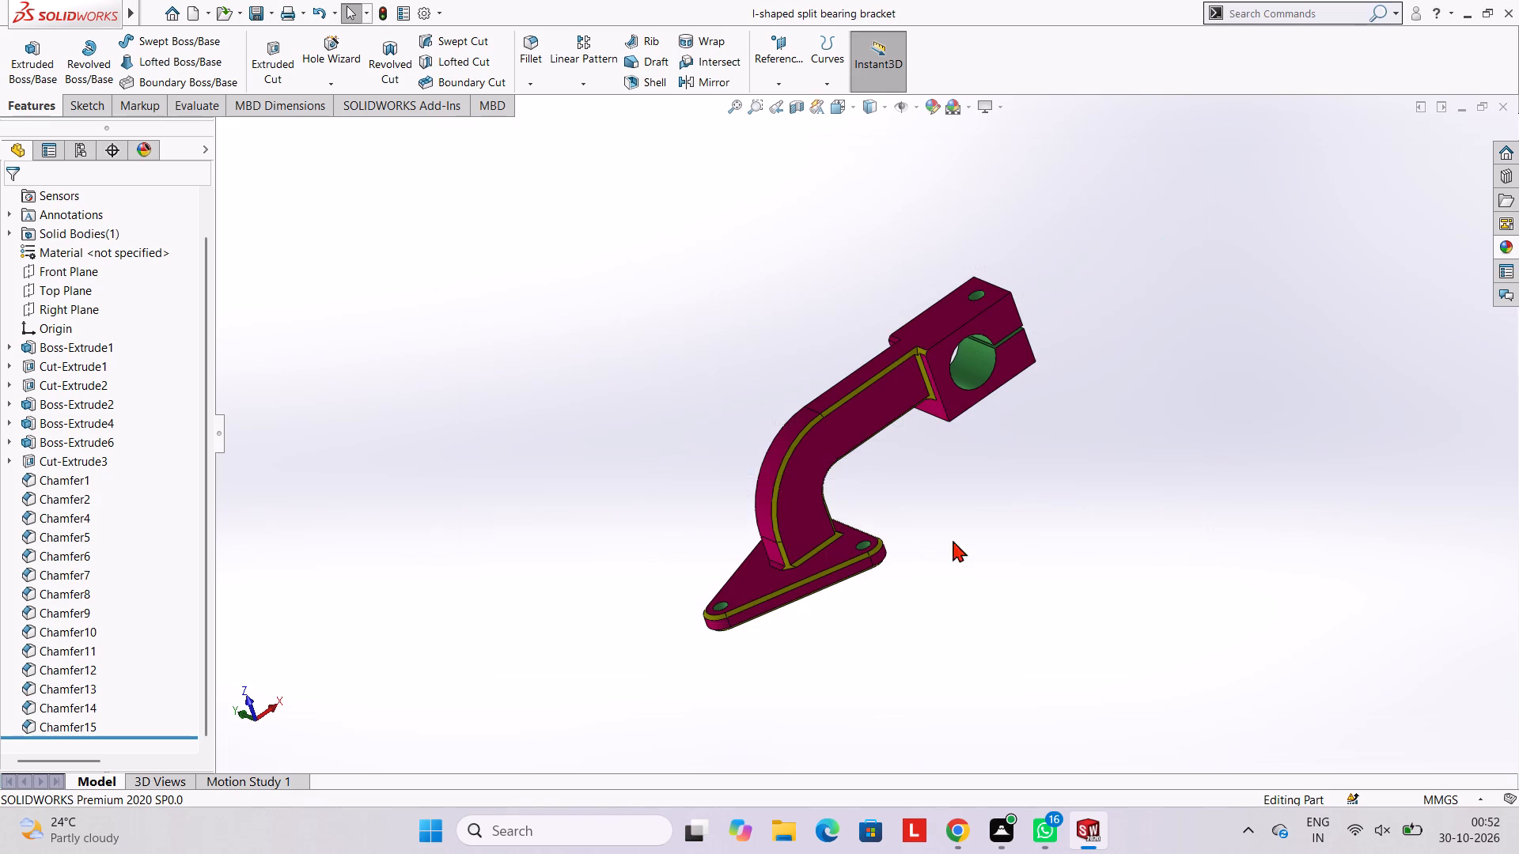